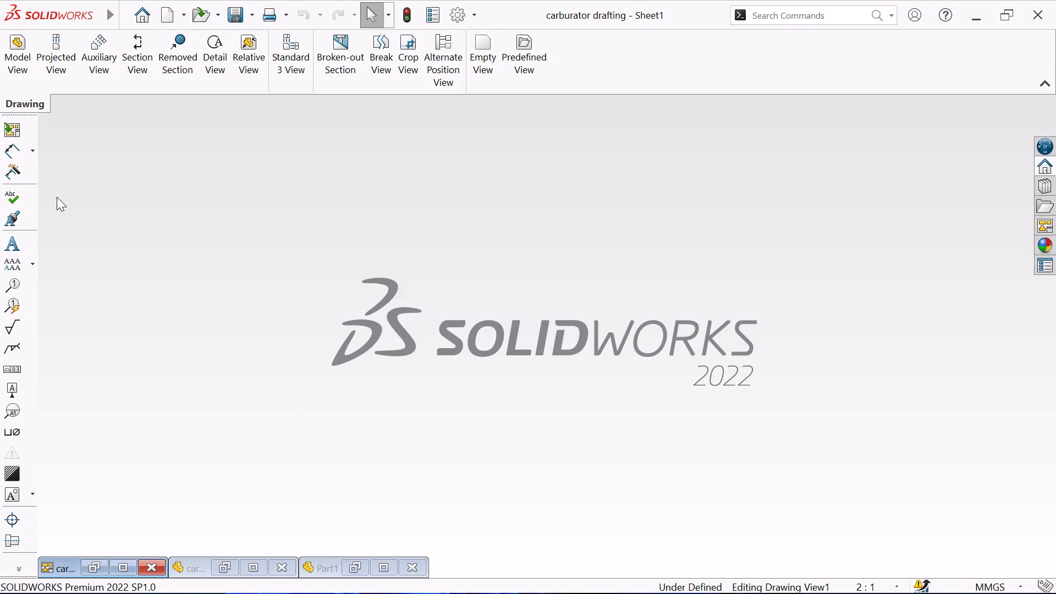
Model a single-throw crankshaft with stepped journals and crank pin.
Create a new part document.
{"action": "left_click", "coordinate": [182, 12]}
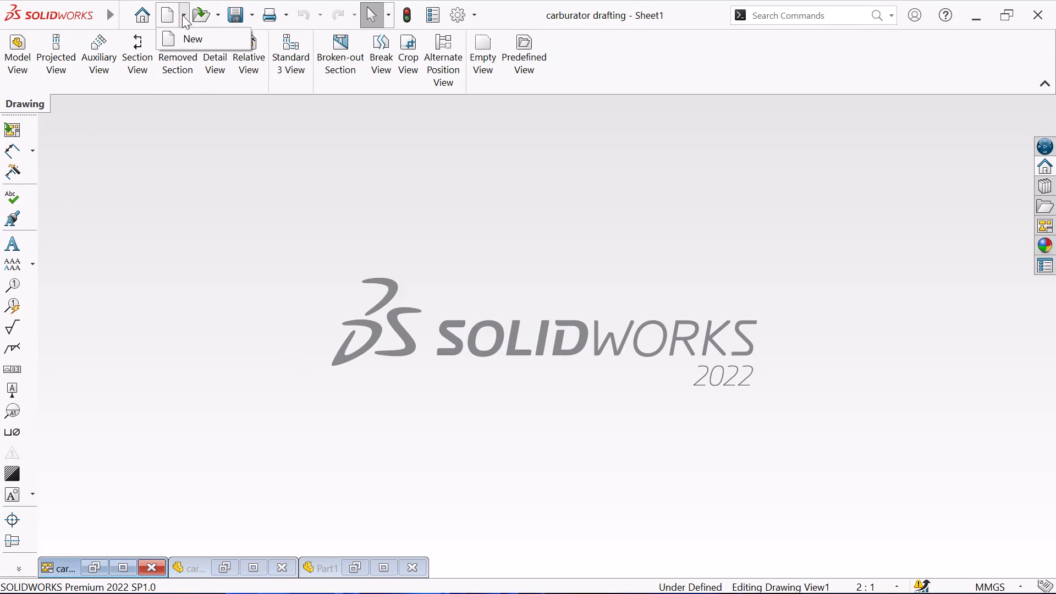
{"action": "left_click", "coordinate": [184, 41]}
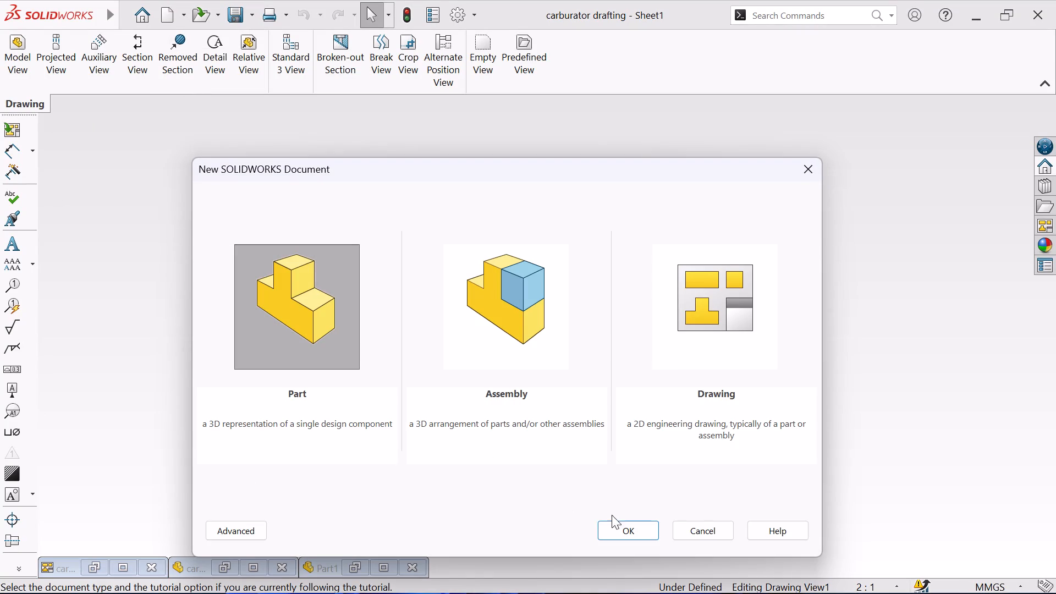
{"action": "left_click", "coordinate": [643, 534]}
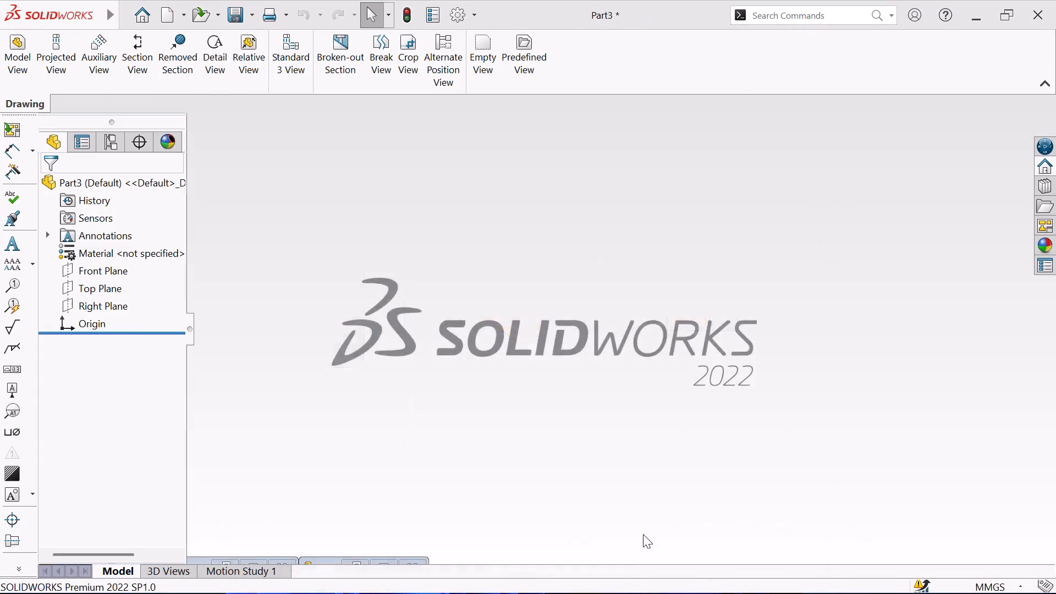
Start a sketch on the Front Plane and draw a circle centred on the origin with a radius of about 29.7 mm.
{"action": "left_click", "coordinate": [37, 273]}
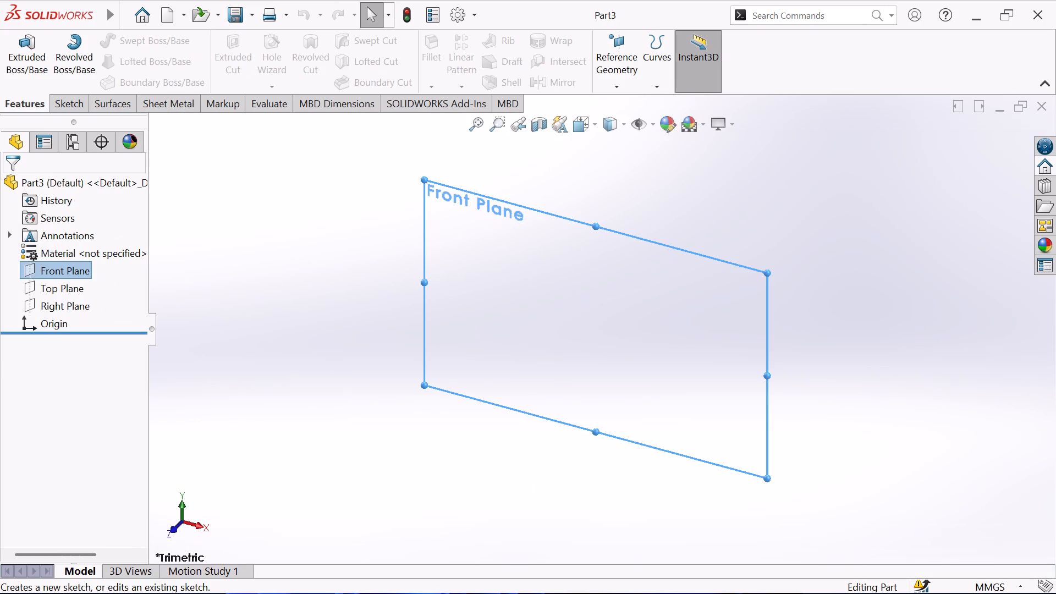
{"action": "left_click", "coordinate": [75, 109]}
{"action": "left_click", "coordinate": [28, 68]}
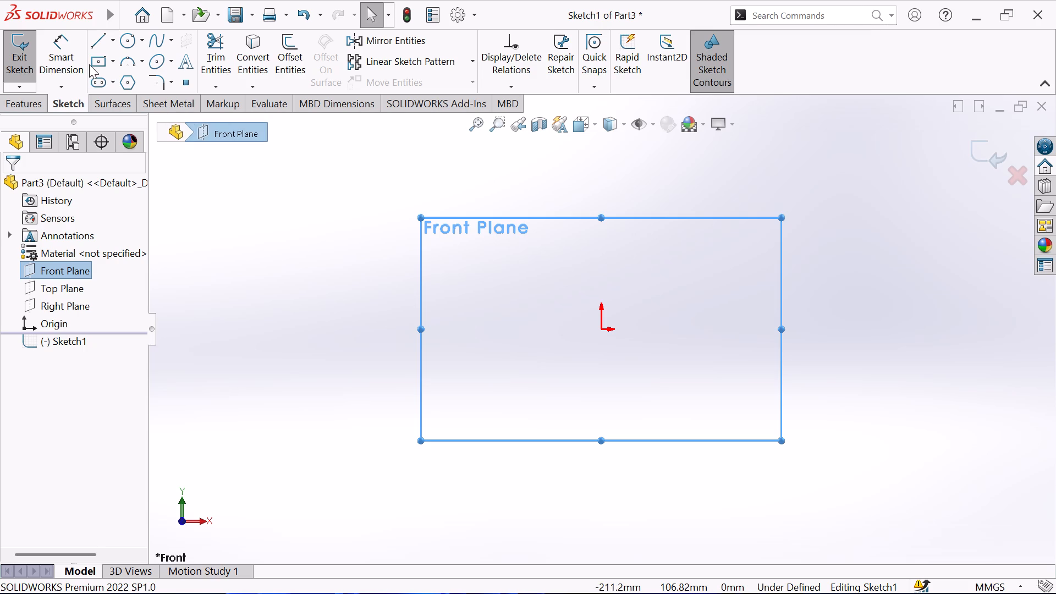
{"action": "left_click", "coordinate": [128, 40]}
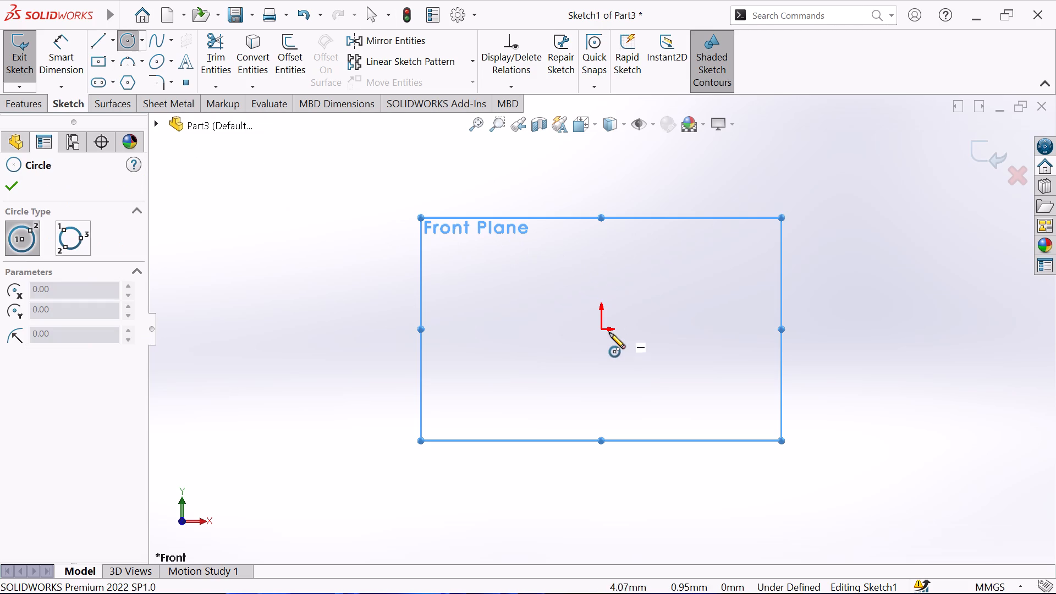
{"action": "left_click", "coordinate": [603, 330]}
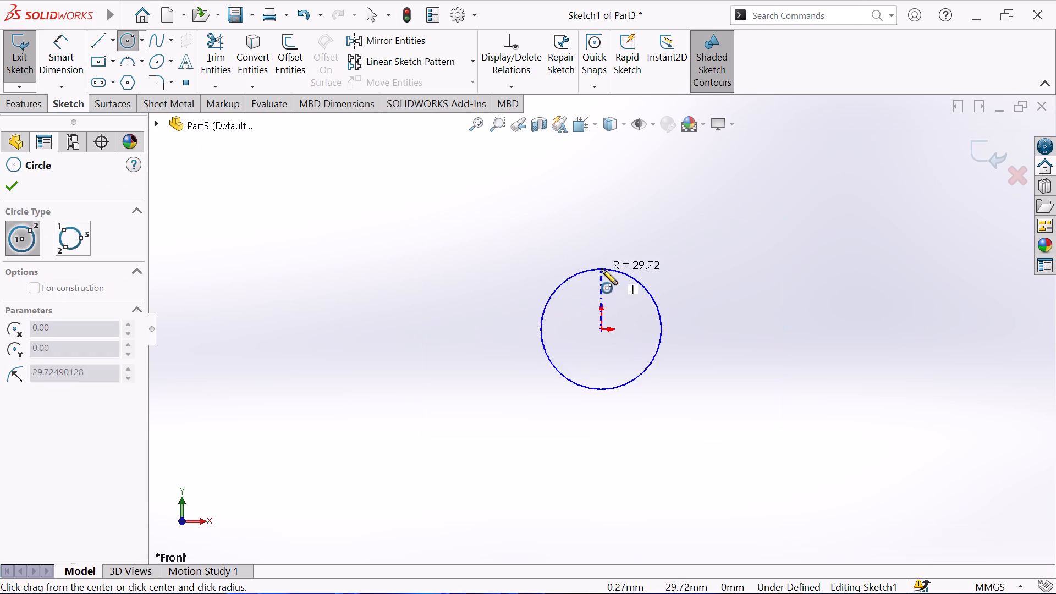
{"action": "left_click", "coordinate": [602, 269]}
{"action": "left_click", "coordinate": [6, 187]}
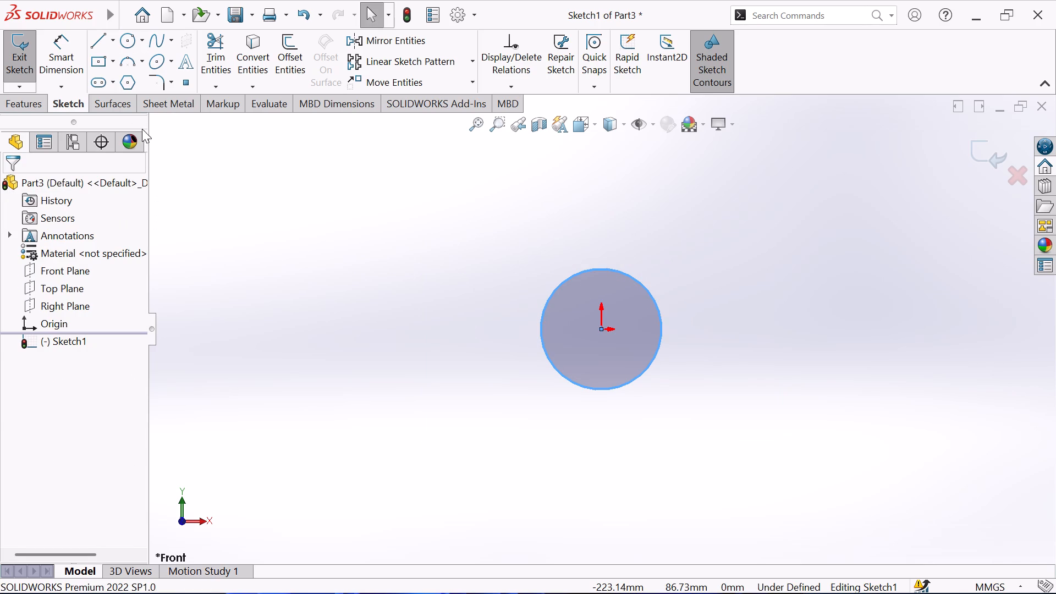
Dimension the circle's diameter and set it to 12 mm.
{"action": "left_click", "coordinate": [64, 65]}
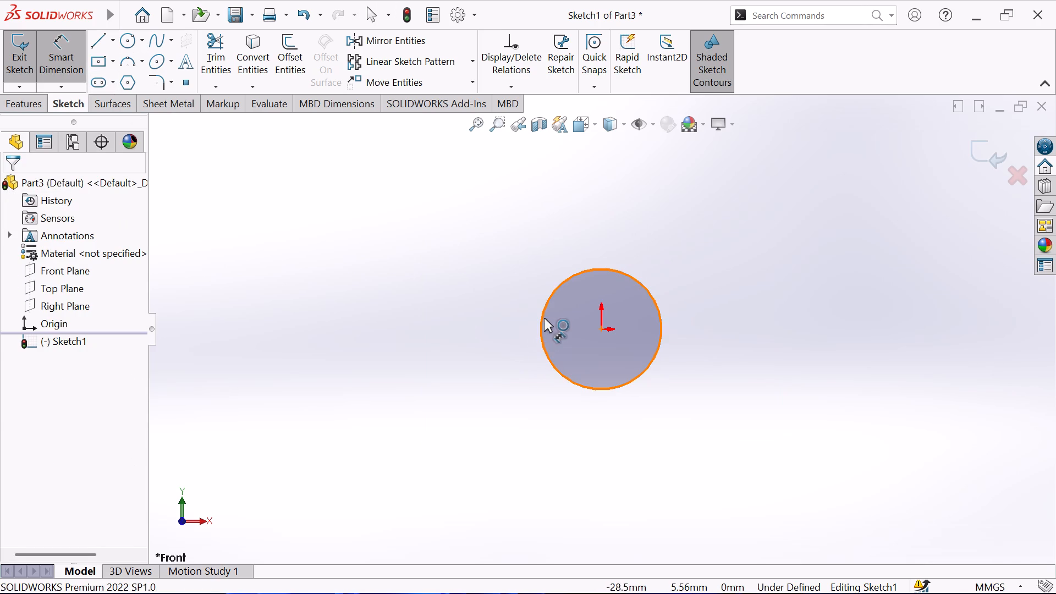
{"action": "left_click", "coordinate": [544, 318]}
{"action": "left_click", "coordinate": [449, 361]}
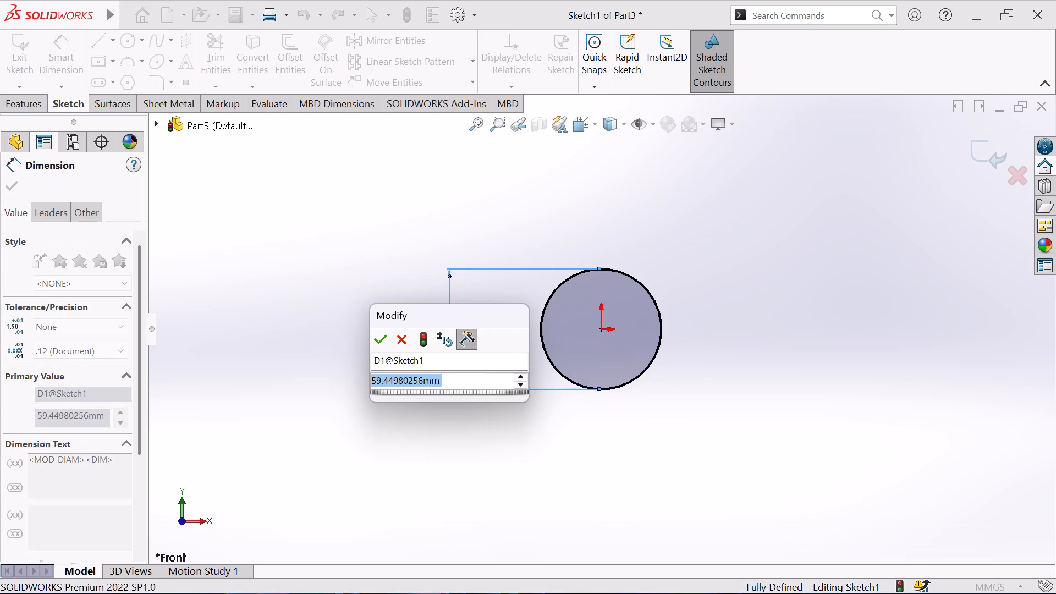
{"action": "type", "text": "12"}
{"action": "key", "text": "Return"}
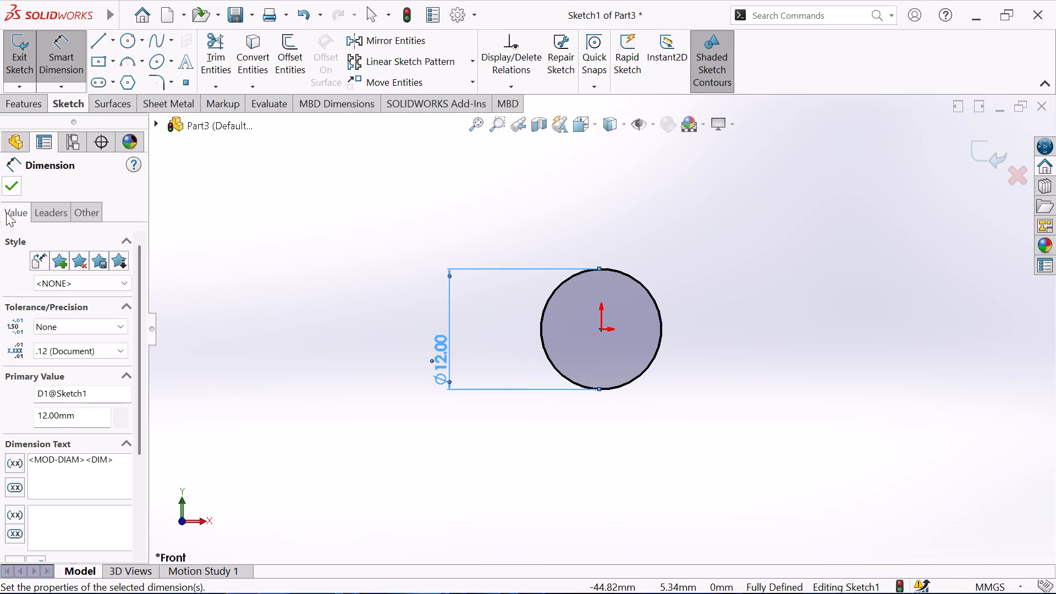
{"action": "left_click", "coordinate": [14, 192]}
Extrude the 12 mm circle as a blind boss 30 mm deep.
{"action": "left_click", "coordinate": [18, 105]}
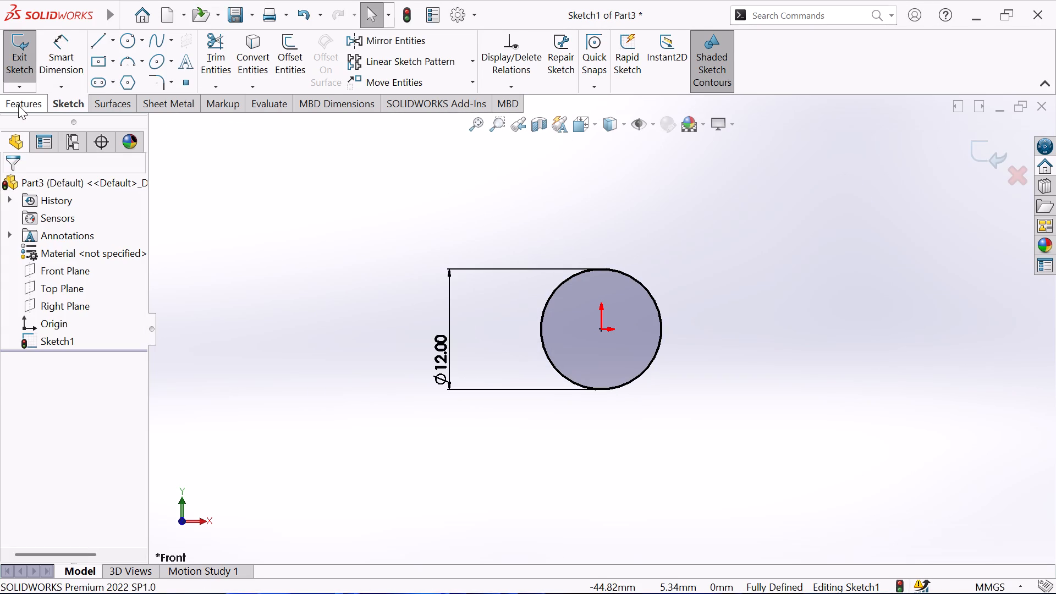
{"action": "left_click", "coordinate": [19, 56]}
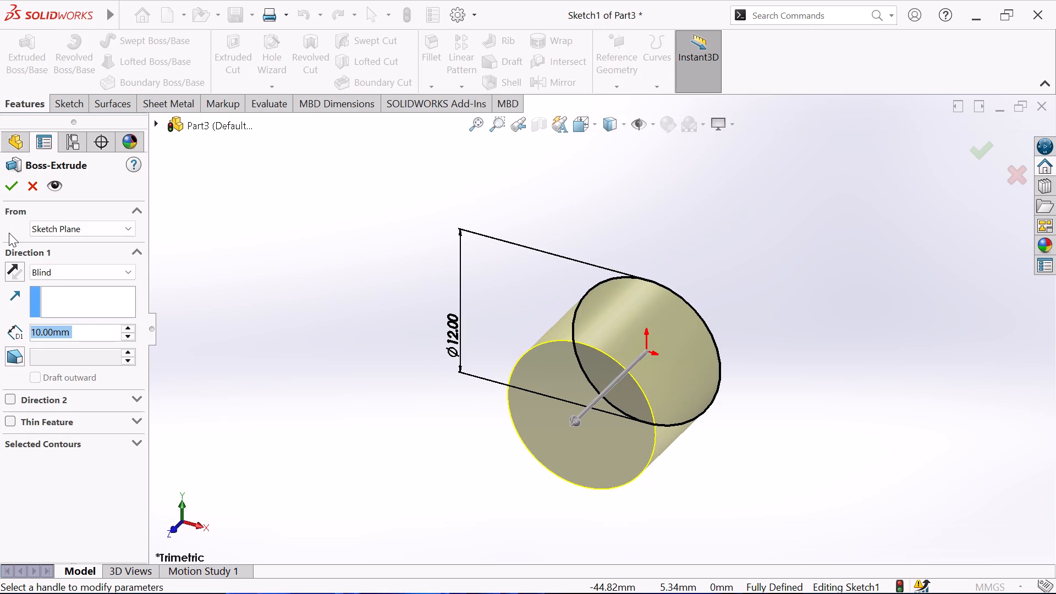
{"action": "double_click", "coordinate": [128, 329]}
{"action": "left_click", "coordinate": [9, 190]}
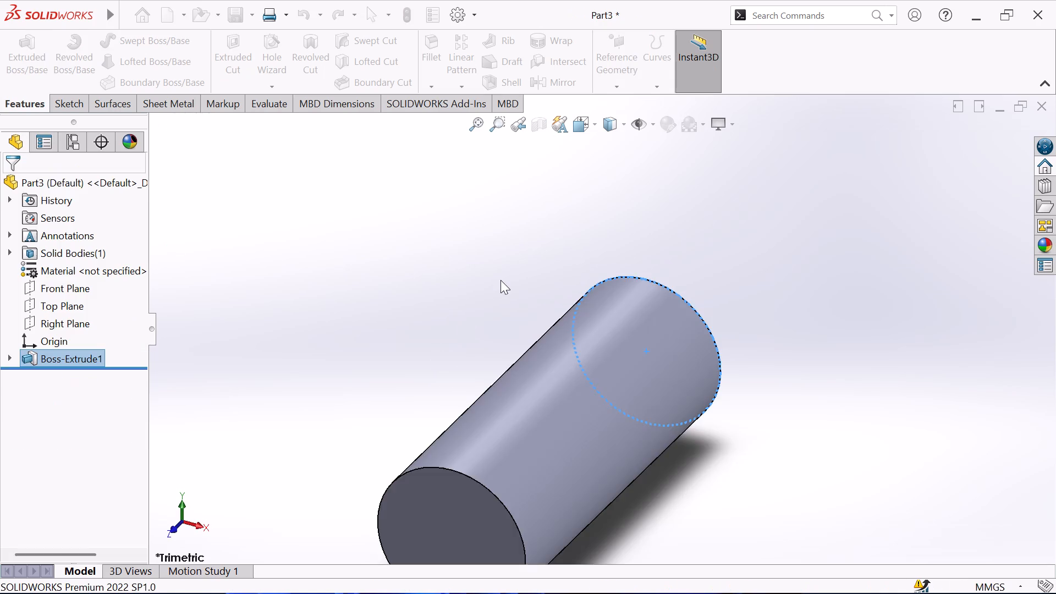
Start a sketch on the cylinder's front end face and draw a concentric circle with a radius of about 2.4 mm.
{"action": "scroll", "coordinate": [501, 280], "scroll_direction": "up", "scroll_amount": 3}
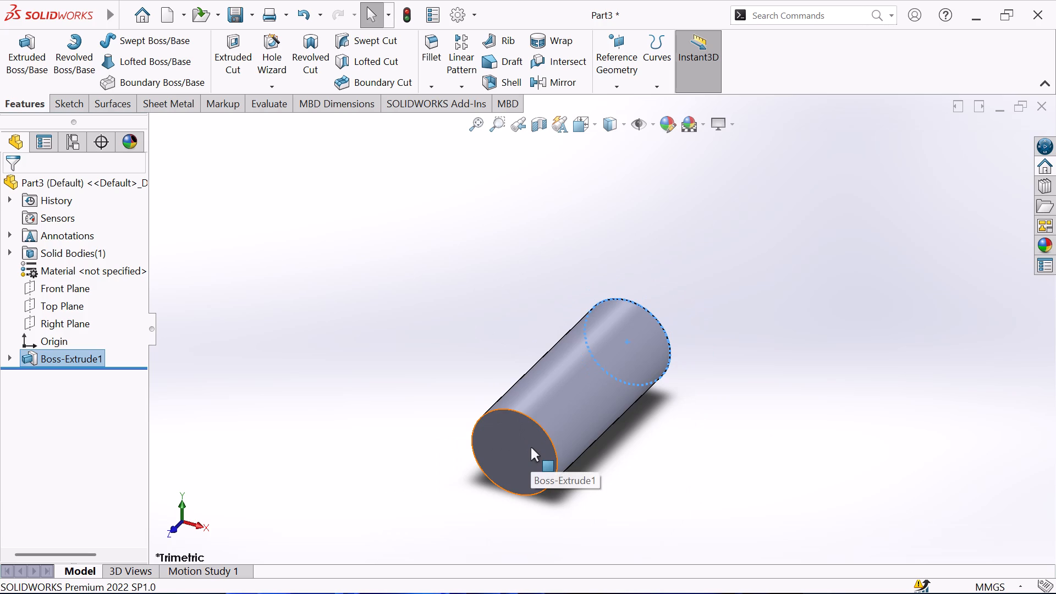
{"action": "left_click", "coordinate": [531, 447]}
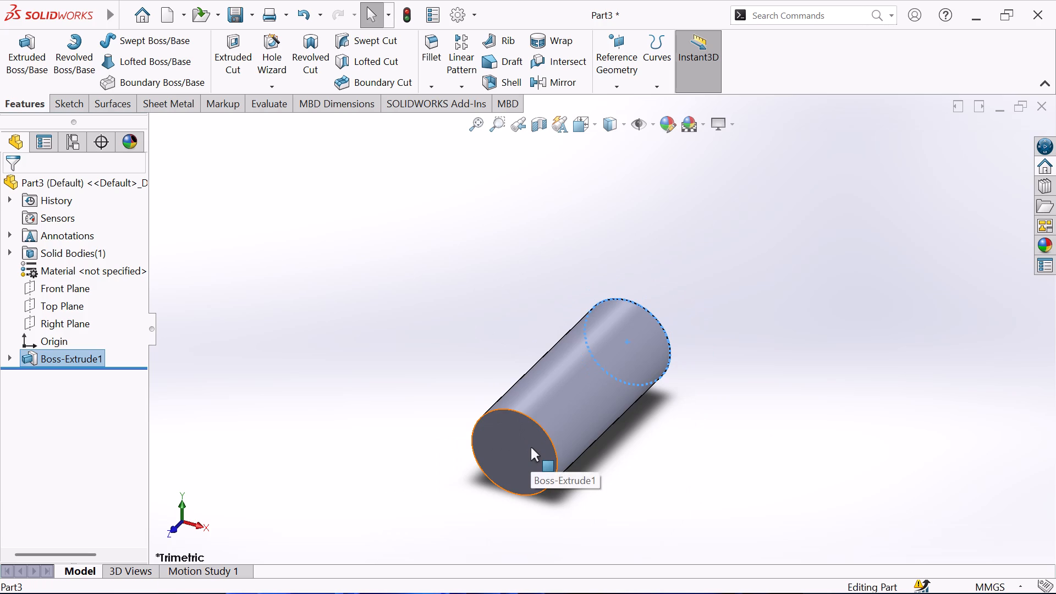
{"action": "left_click", "coordinate": [73, 110]}
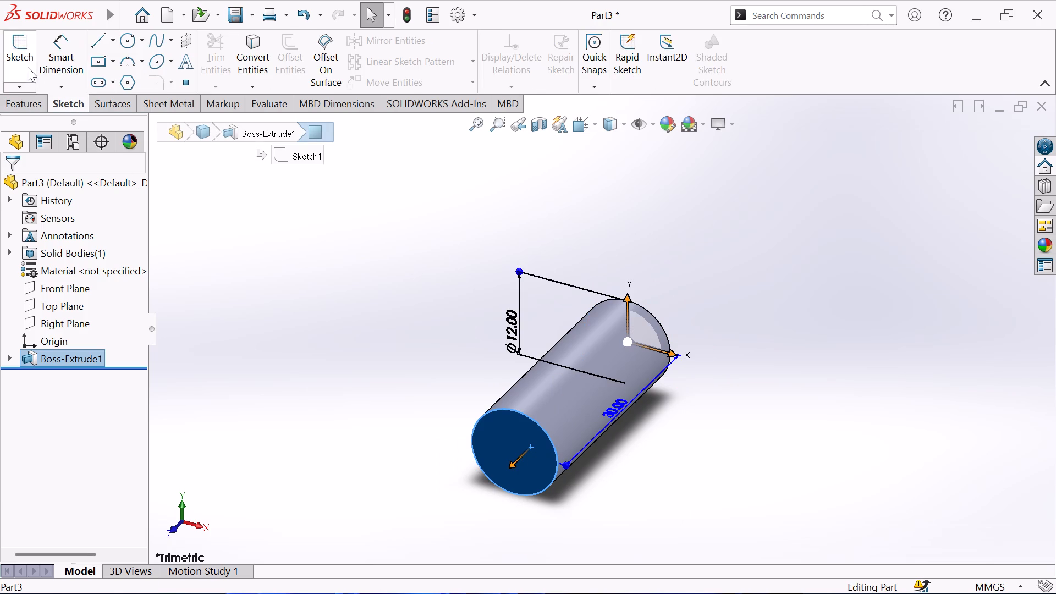
{"action": "left_click", "coordinate": [27, 64]}
{"action": "left_click", "coordinate": [129, 40]}
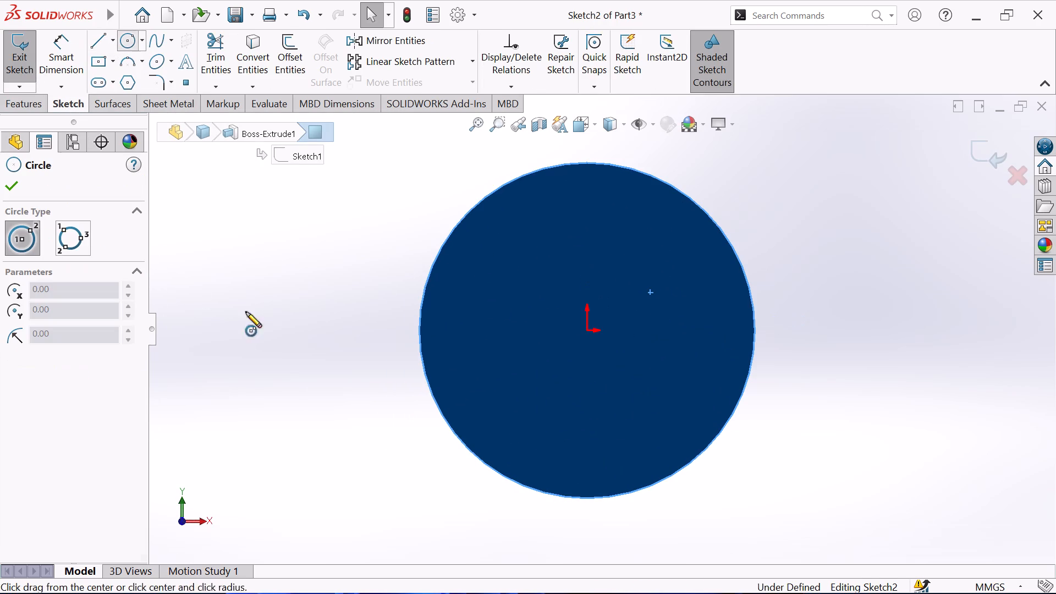
{"action": "left_click", "coordinate": [587, 331]}
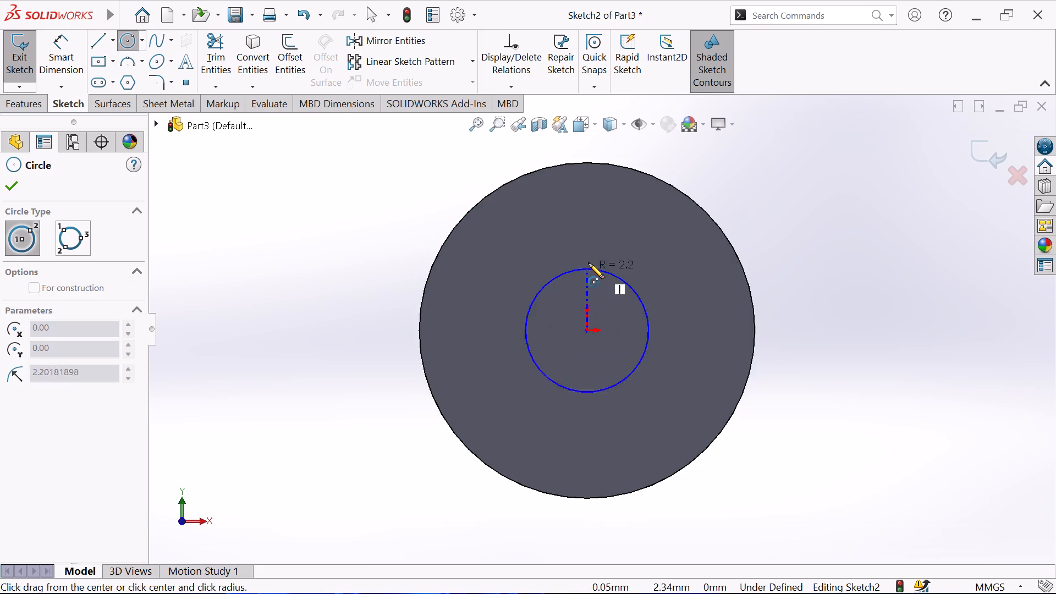
{"action": "left_click", "coordinate": [588, 263]}
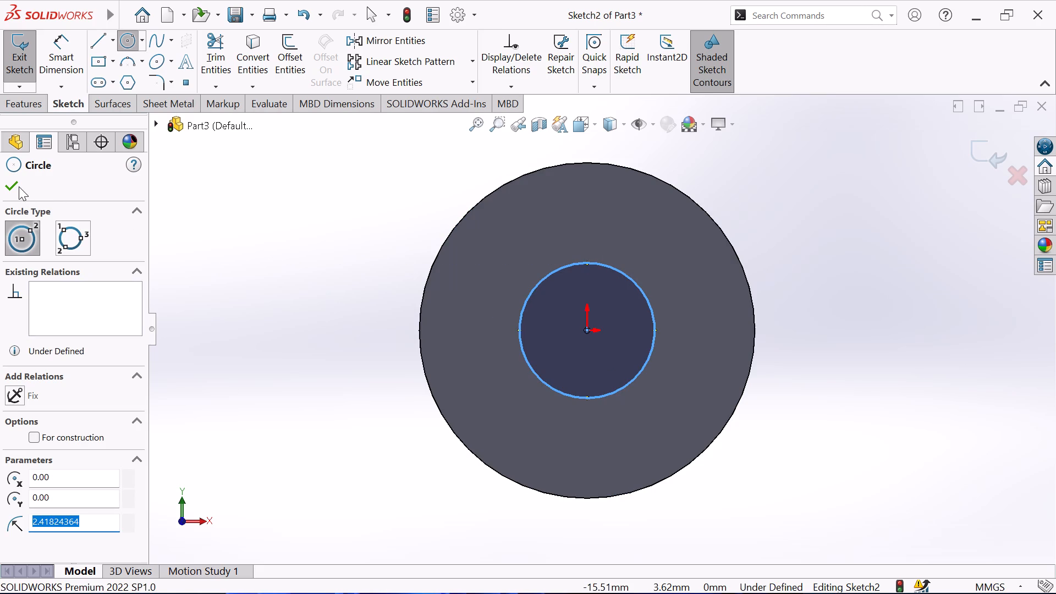
{"action": "left_click", "coordinate": [13, 184]}
Dimension the new circle's diameter as 9 mm and exit the sketch.
{"action": "left_click", "coordinate": [62, 52]}
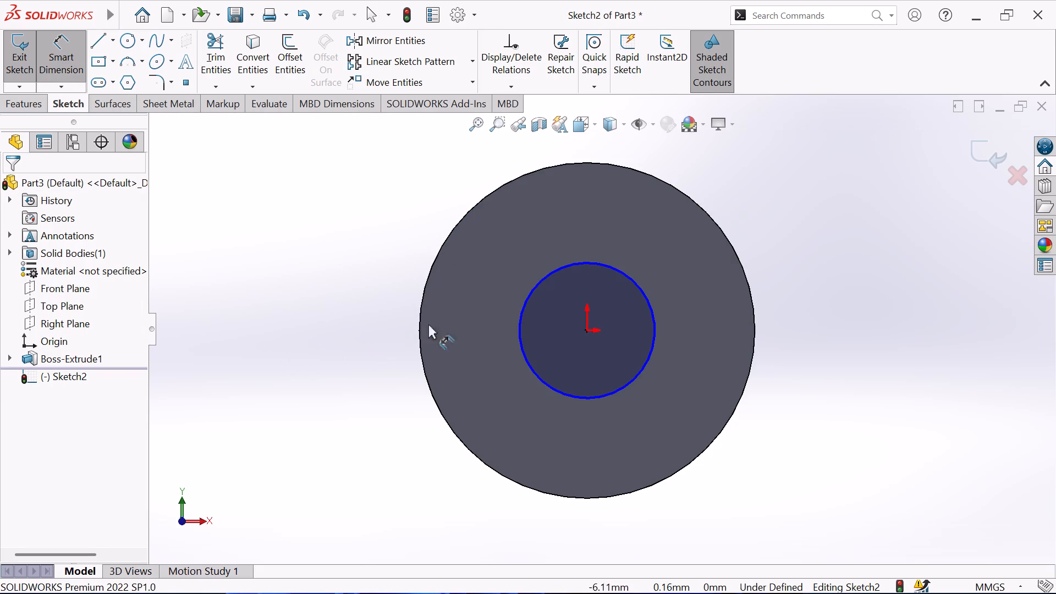
{"action": "left_click", "coordinate": [524, 311]}
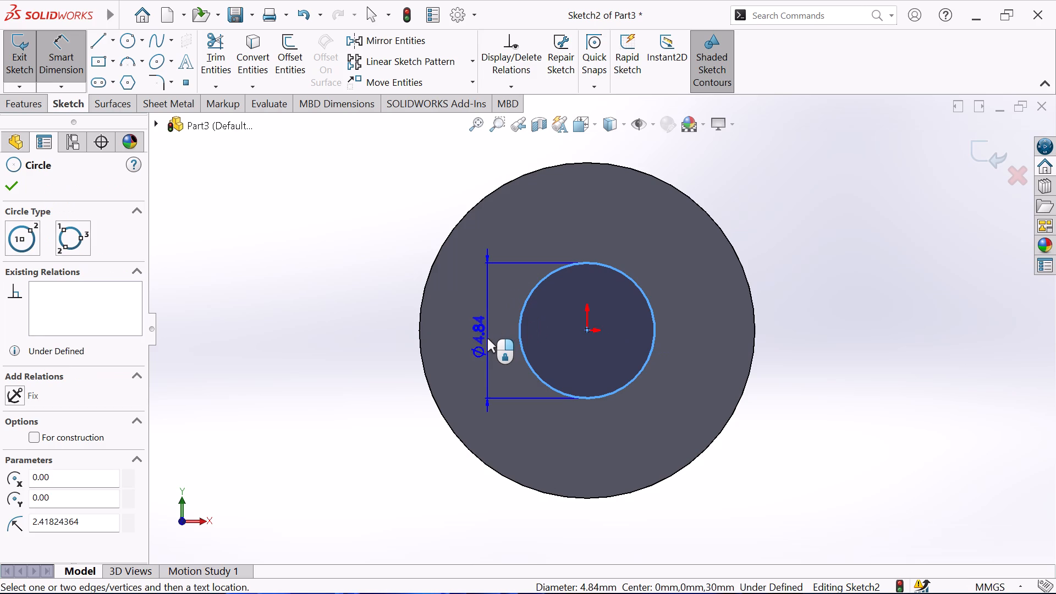
{"action": "left_click", "coordinate": [487, 338]}
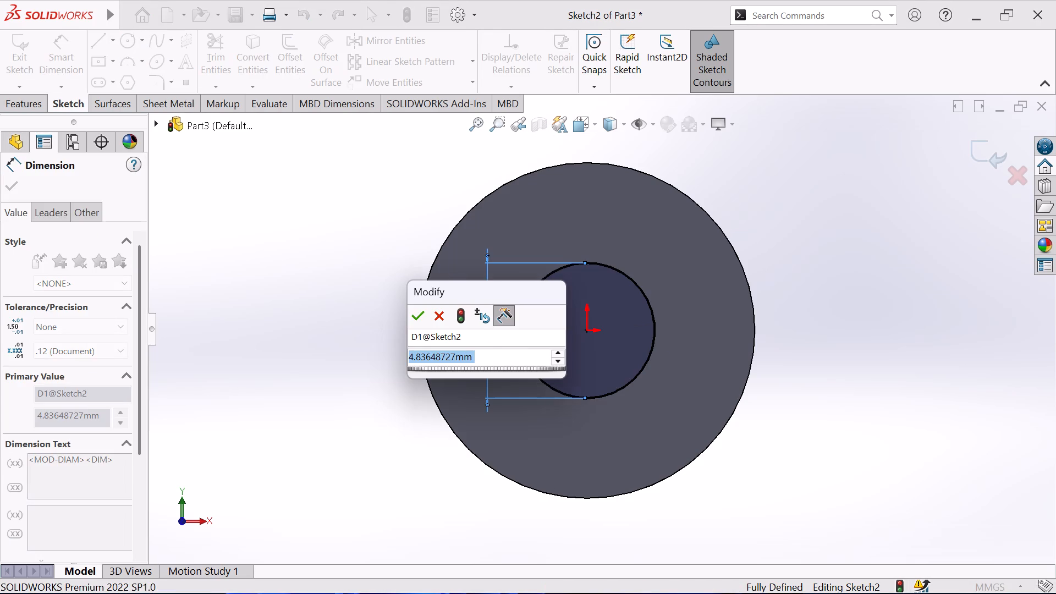
{"action": "key", "text": "9"}
{"action": "key", "text": "Return"}
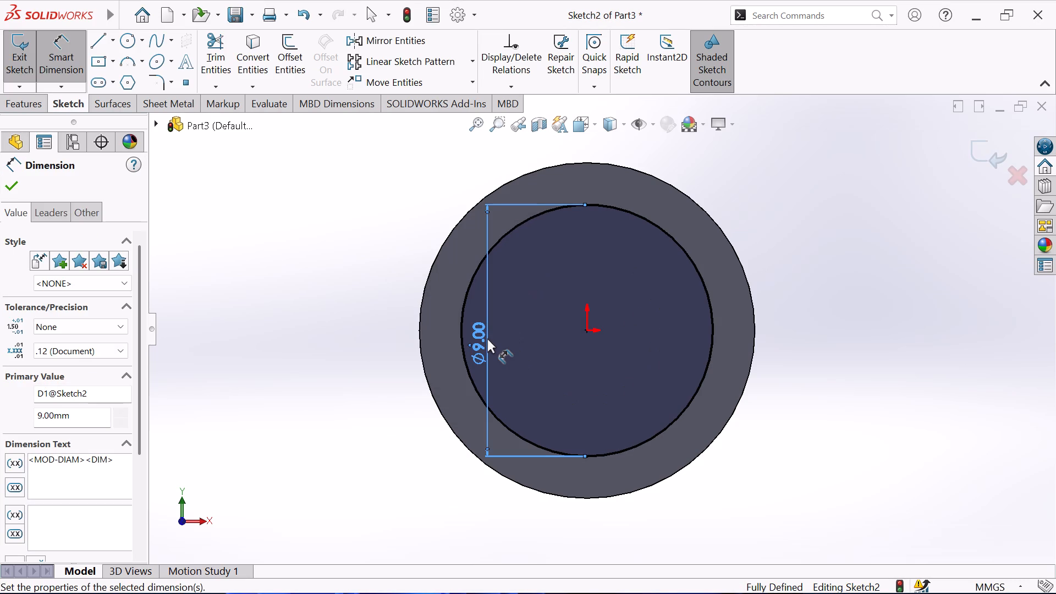
{"action": "left_click", "coordinate": [13, 189]}
{"action": "left_click", "coordinate": [28, 61]}
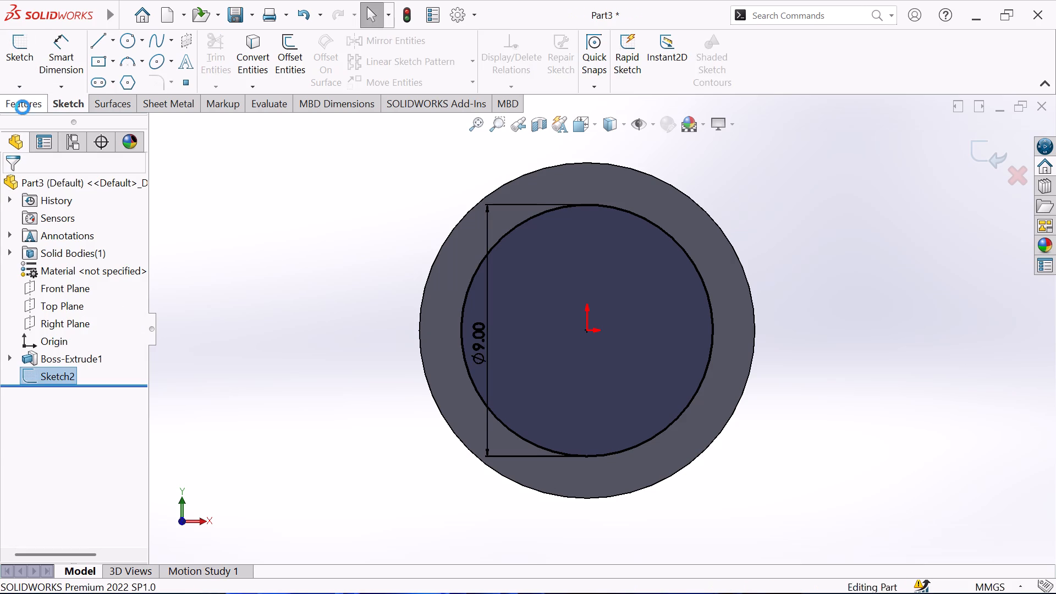
Extrude the 9 mm circle outward from the end face as a 12 mm blind boss, merged with the cylinder.
{"action": "left_click", "coordinate": [23, 107]}
{"action": "left_click", "coordinate": [22, 70]}
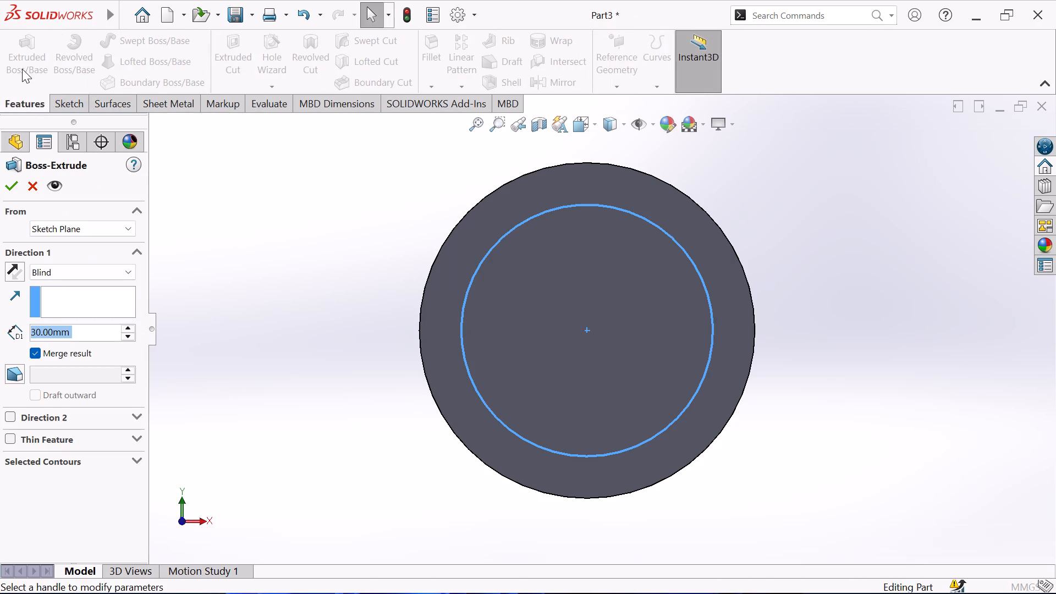
{"action": "middle_click_drag", "start_coordinate": [788, 207], "coordinate": [777, 231]}
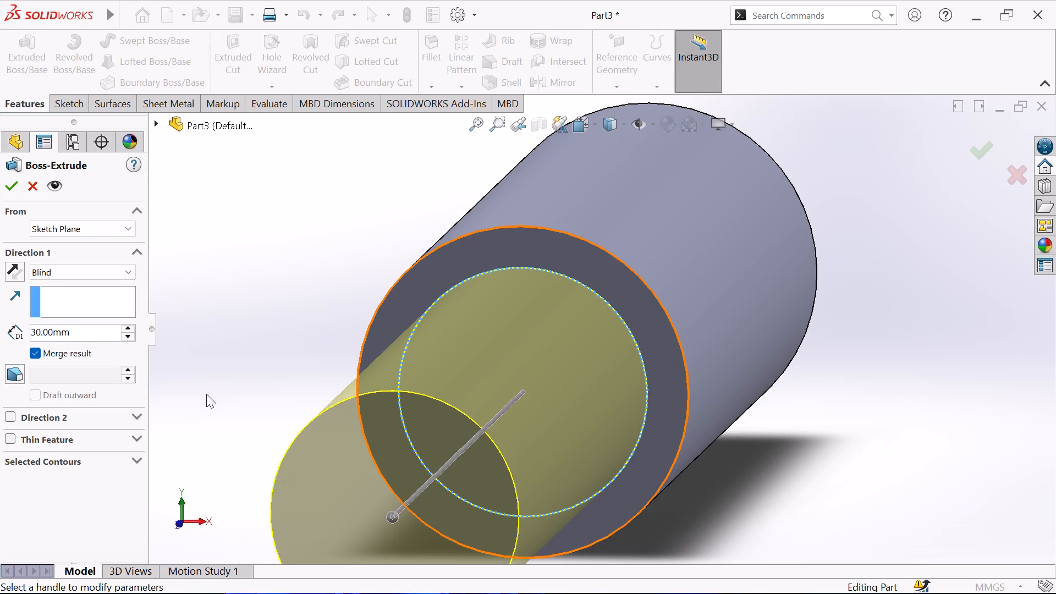
{"action": "double_click", "coordinate": [111, 329]}
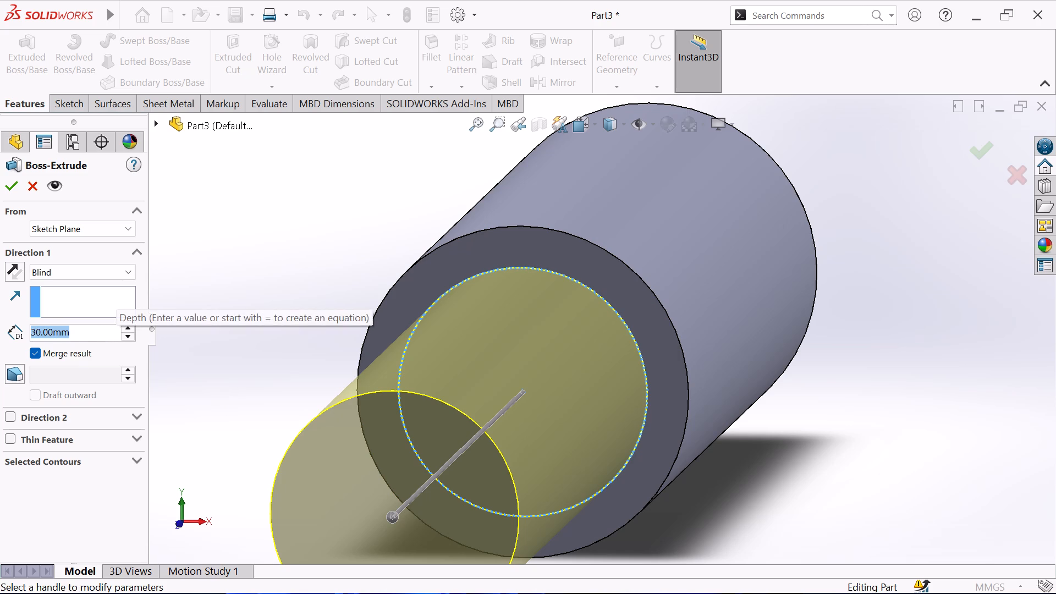
{"action": "type", "text": "12"}
{"action": "key", "text": "Return"}
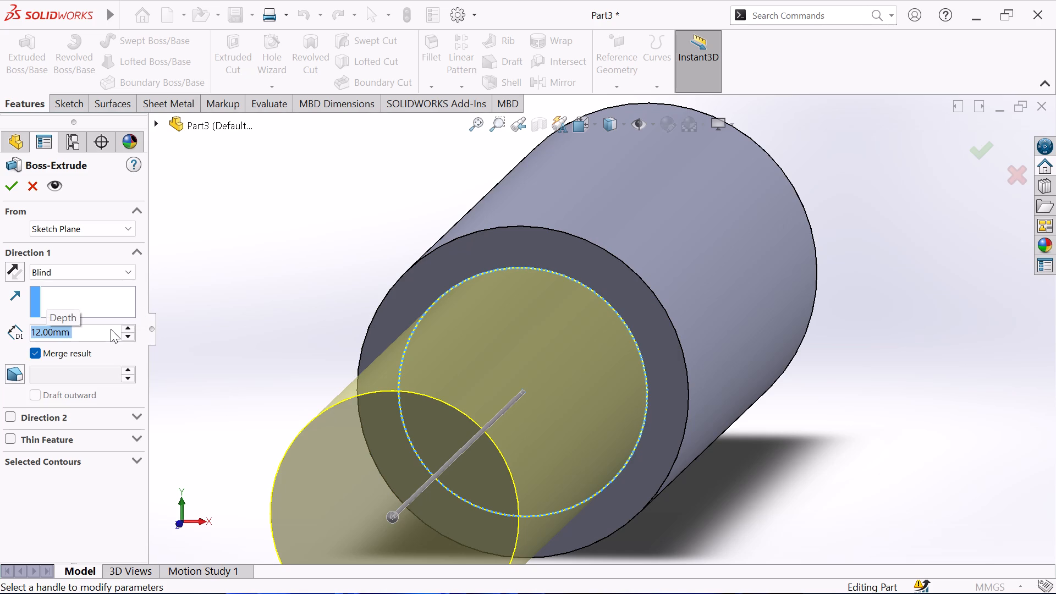
{"action": "left_click", "coordinate": [9, 188]}
Start a sketch on the 9 mm boss's end face and draw a concentric circle with a radius of about 1.22 mm.
{"action": "scroll", "coordinate": [256, 224], "scroll_direction": "up", "scroll_amount": 3}
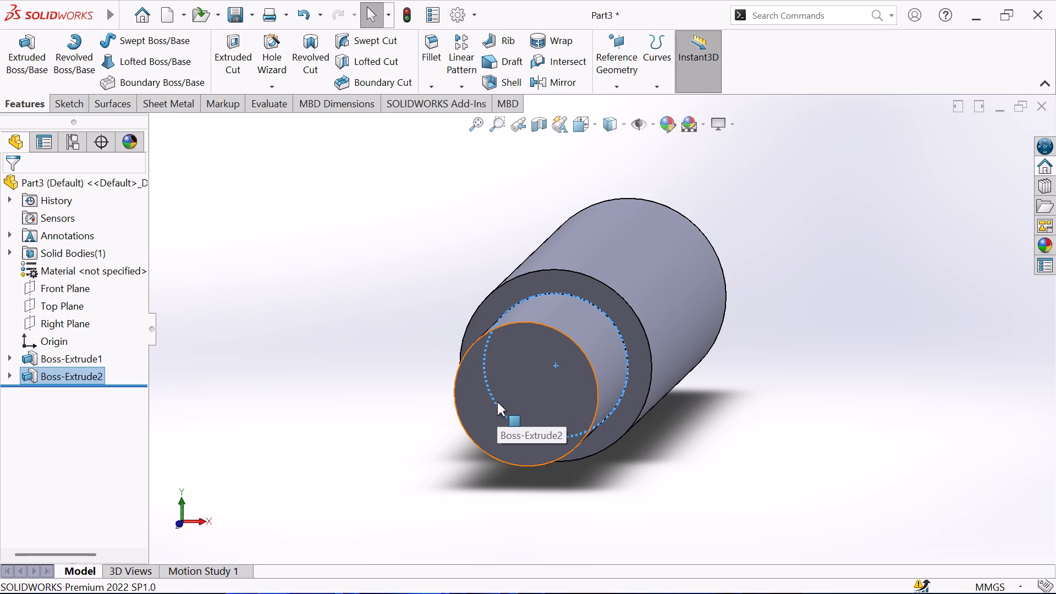
{"action": "left_click", "coordinate": [497, 402]}
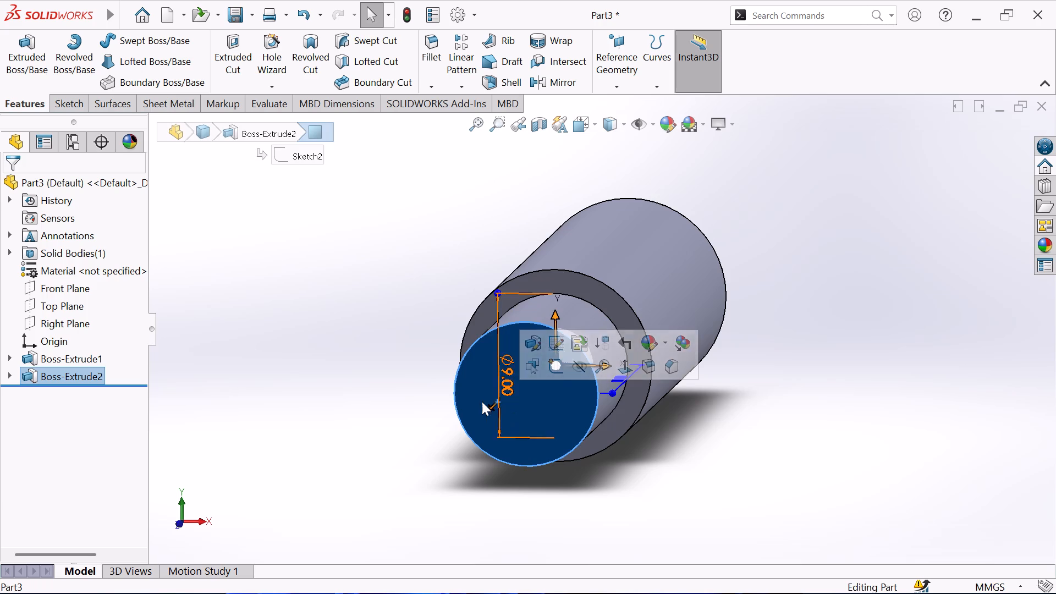
{"action": "left_click", "coordinate": [67, 109]}
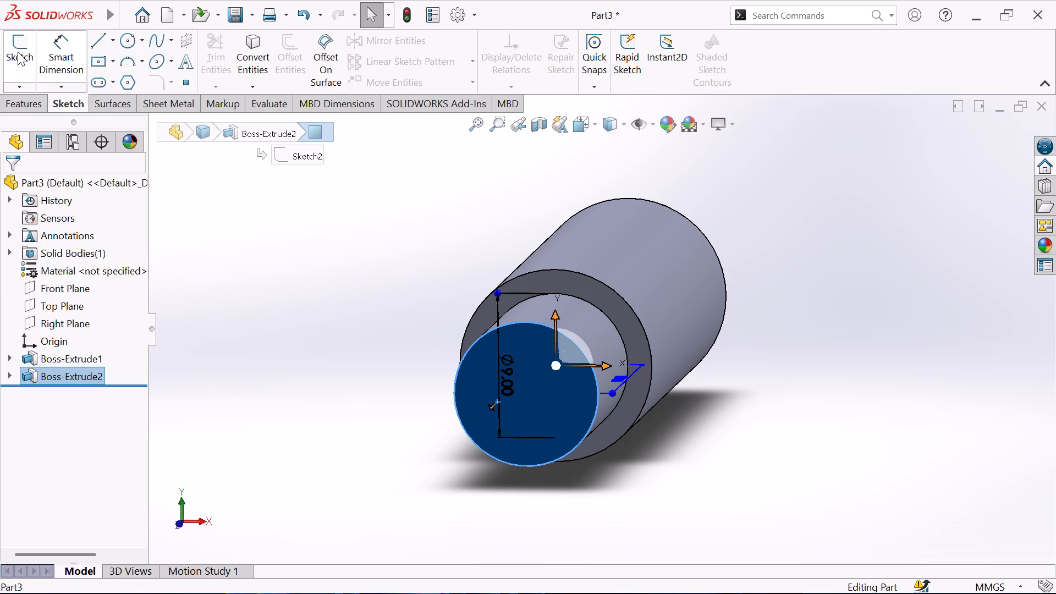
{"action": "left_click", "coordinate": [18, 52]}
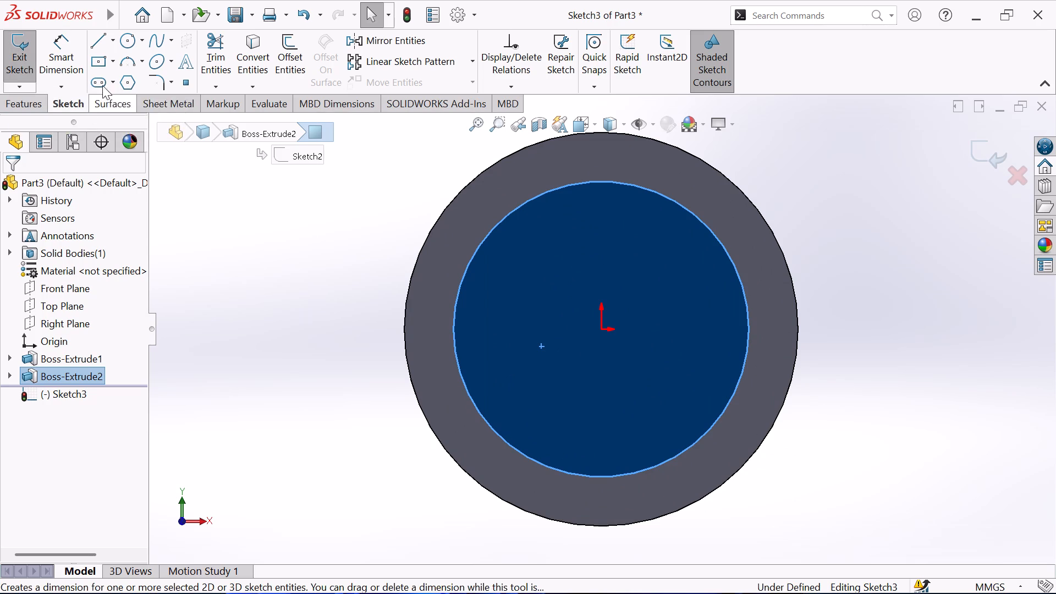
{"action": "left_click", "coordinate": [123, 41]}
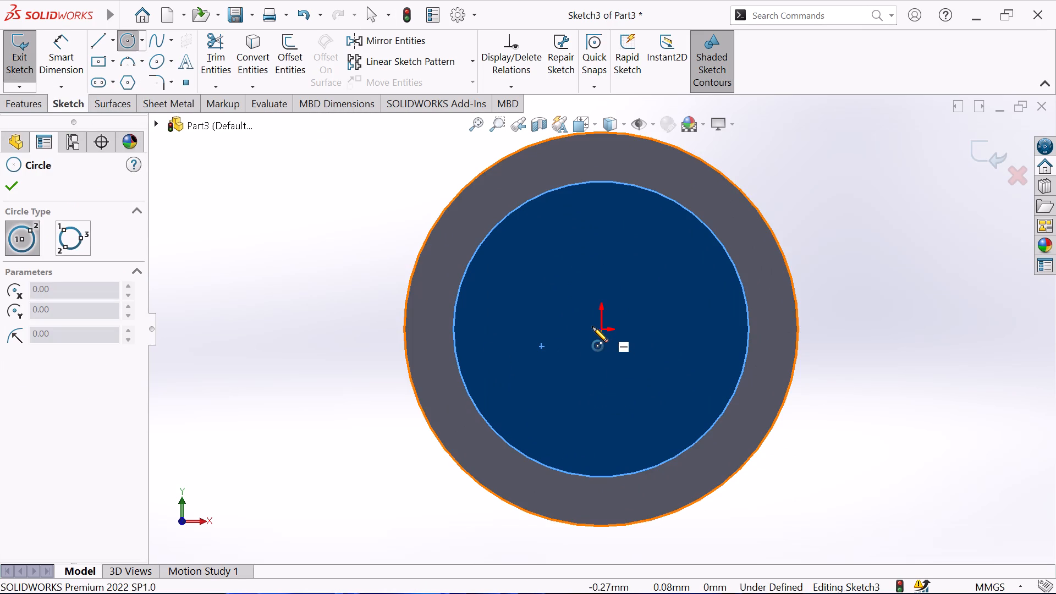
{"action": "left_click", "coordinate": [602, 330]}
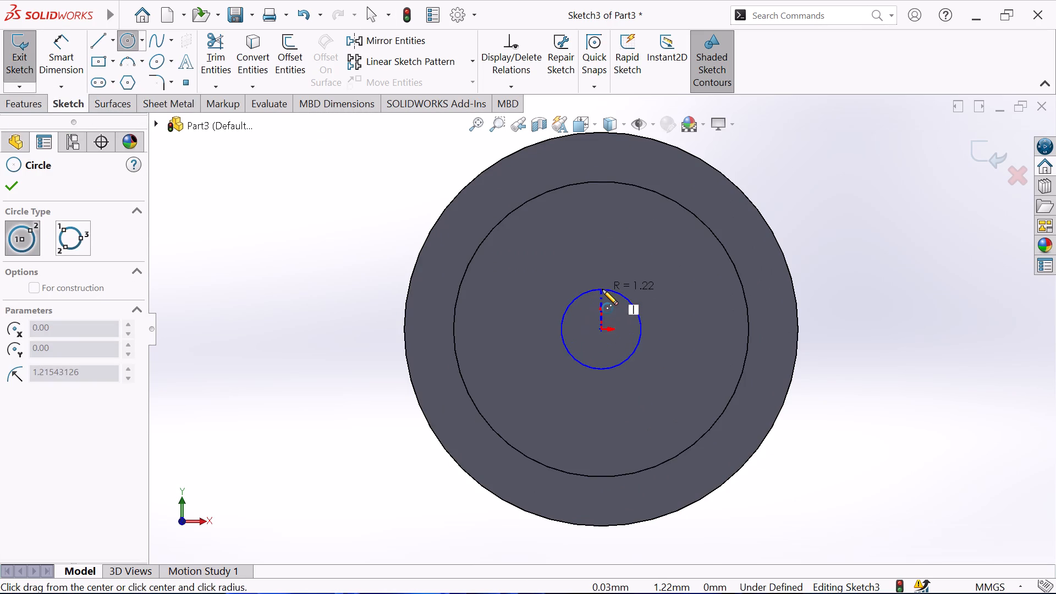
{"action": "left_click", "coordinate": [602, 289]}
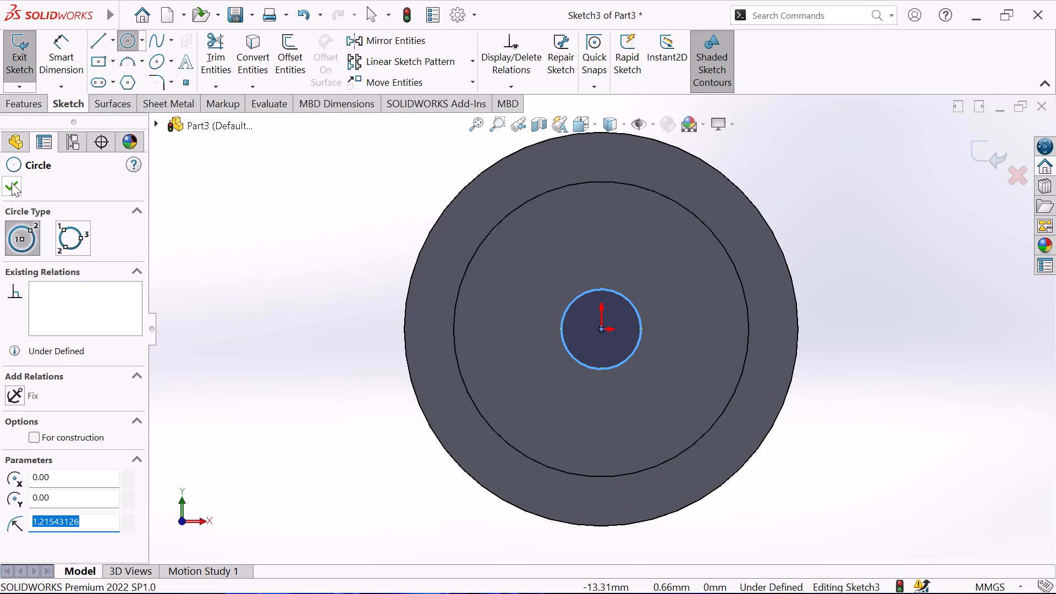
{"action": "left_click", "coordinate": [11, 182]}
Dimension the new circle's diameter as 5 mm and exit the sketch.
{"action": "left_click", "coordinate": [55, 54]}
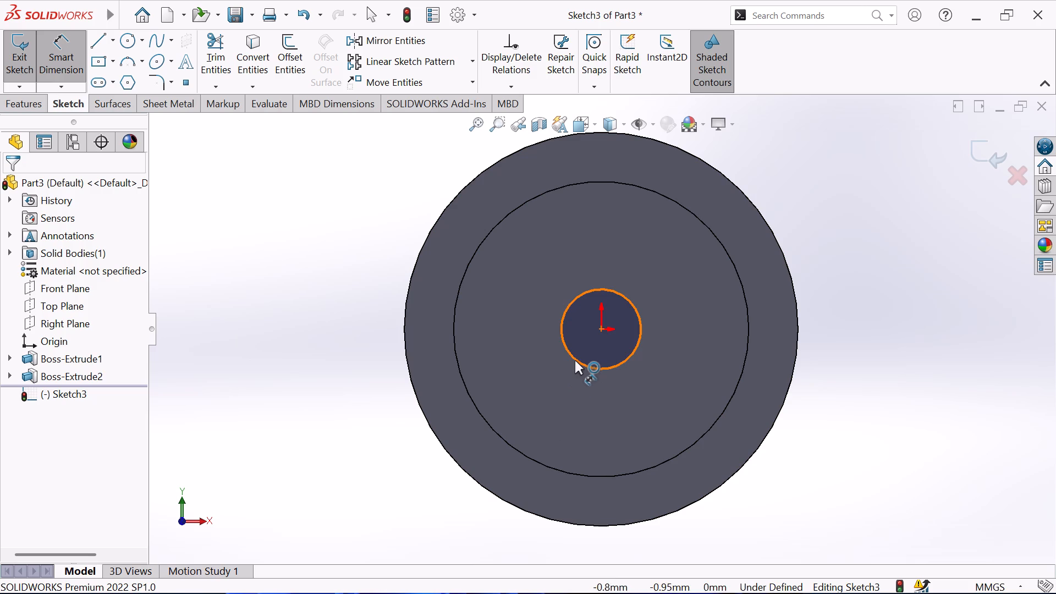
{"action": "left_click", "coordinate": [575, 360]}
{"action": "left_click", "coordinate": [496, 325]}
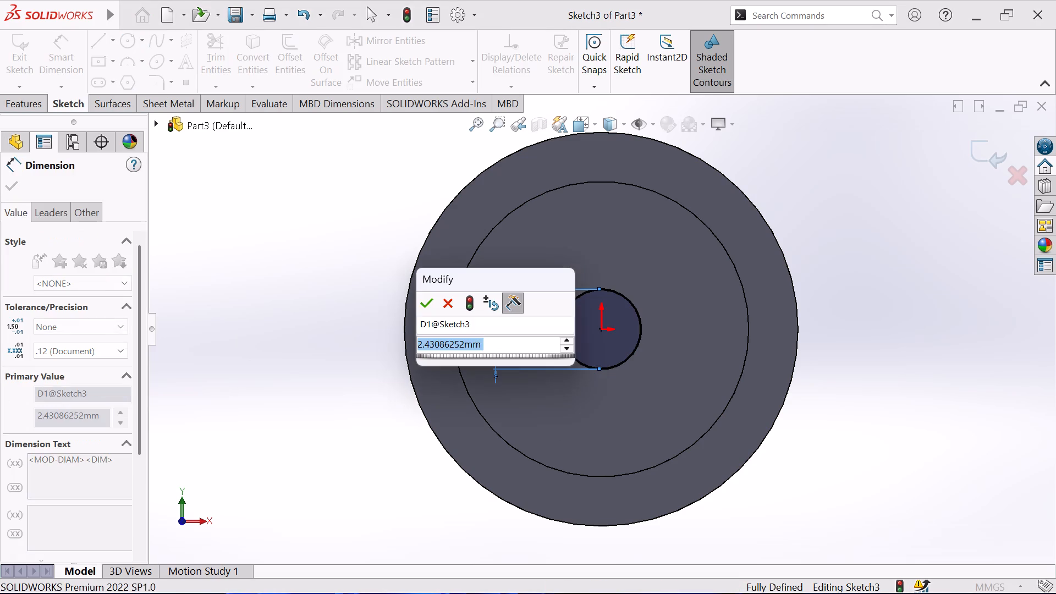
{"action": "key", "text": "5"}
{"action": "key", "text": "Return"}
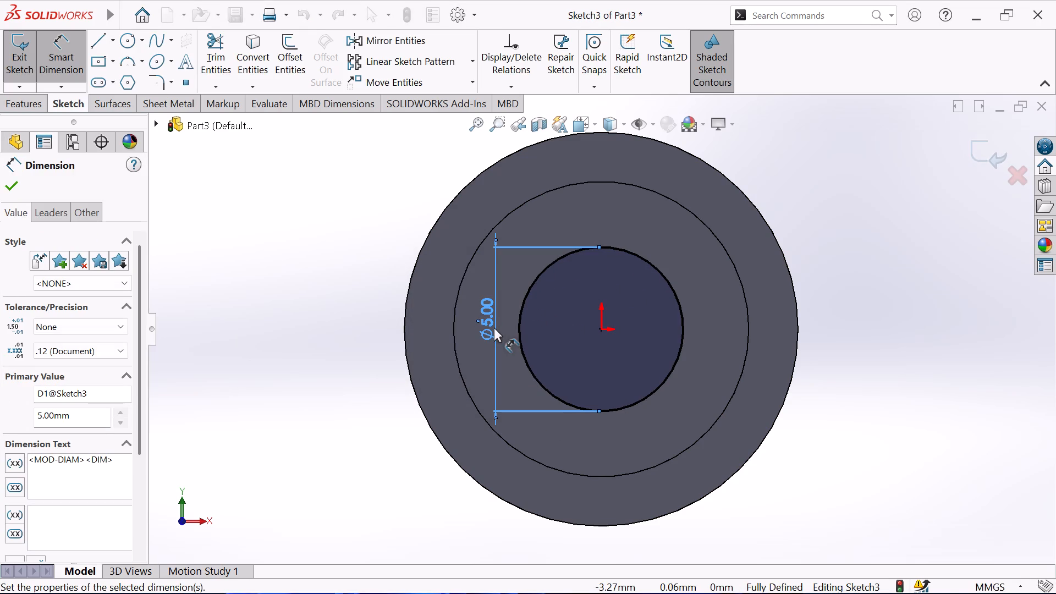
{"action": "left_click", "coordinate": [11, 183]}
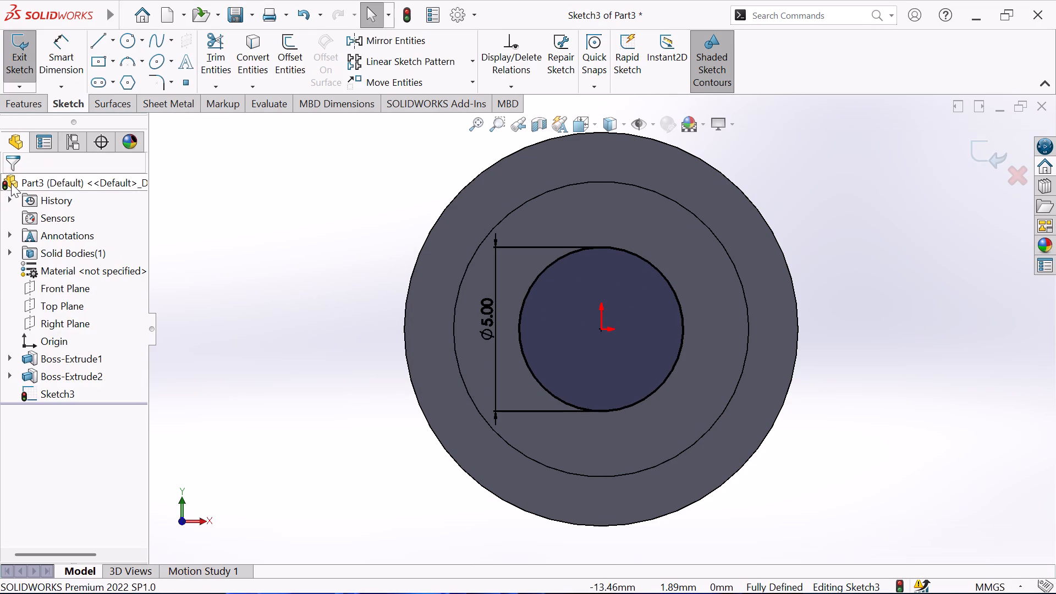
{"action": "left_click", "coordinate": [28, 47]}
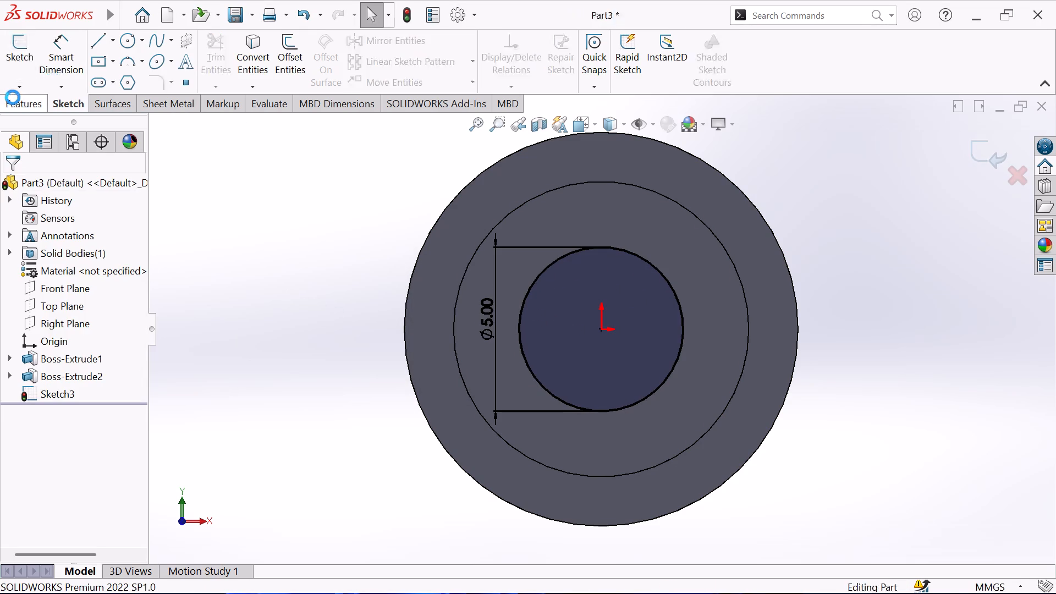
Extrude the 5 mm circle outward as a 12 mm blind boss, merged with the part.
{"action": "left_click", "coordinate": [5, 102]}
{"action": "left_click", "coordinate": [21, 60]}
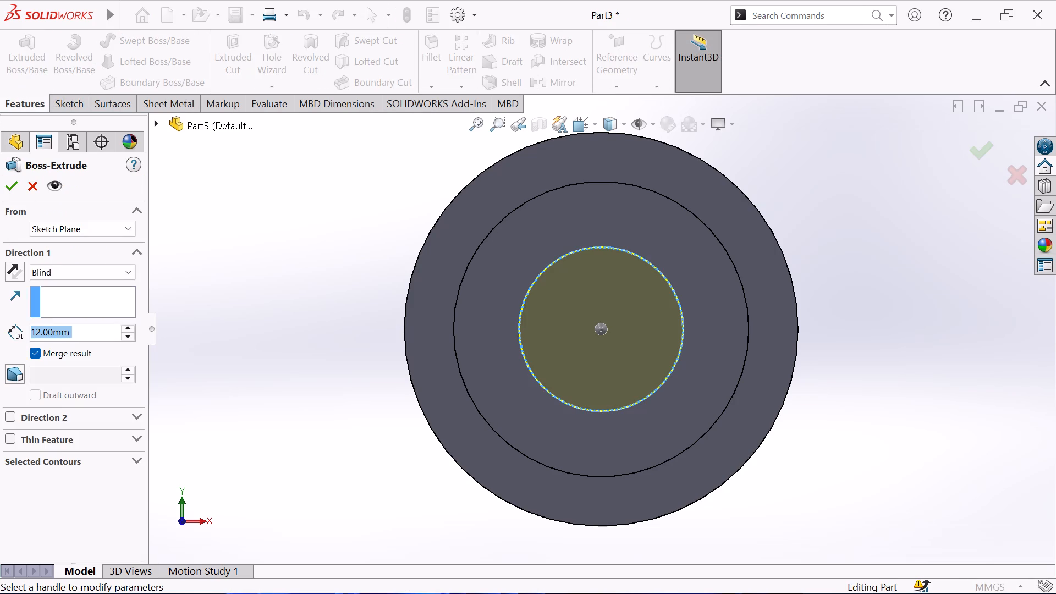
{"action": "left_click", "coordinate": [9, 185]}
Start a sketch on the 12 mm cylinder's opposite, unstepped end face and draw a concentric circle with a radius of about 2.23 mm.
{"action": "scroll", "coordinate": [250, 284], "scroll_direction": "up", "scroll_amount": 2}
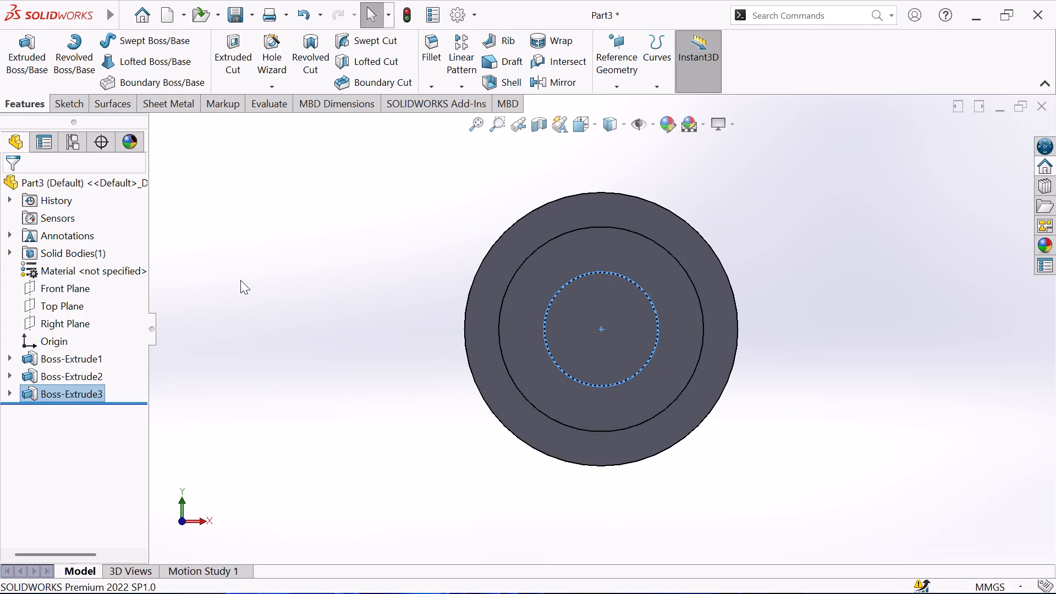
{"action": "left_click", "coordinate": [242, 279]}
{"action": "middle_click_drag", "start_coordinate": [258, 268], "coordinate": [260, 301]}
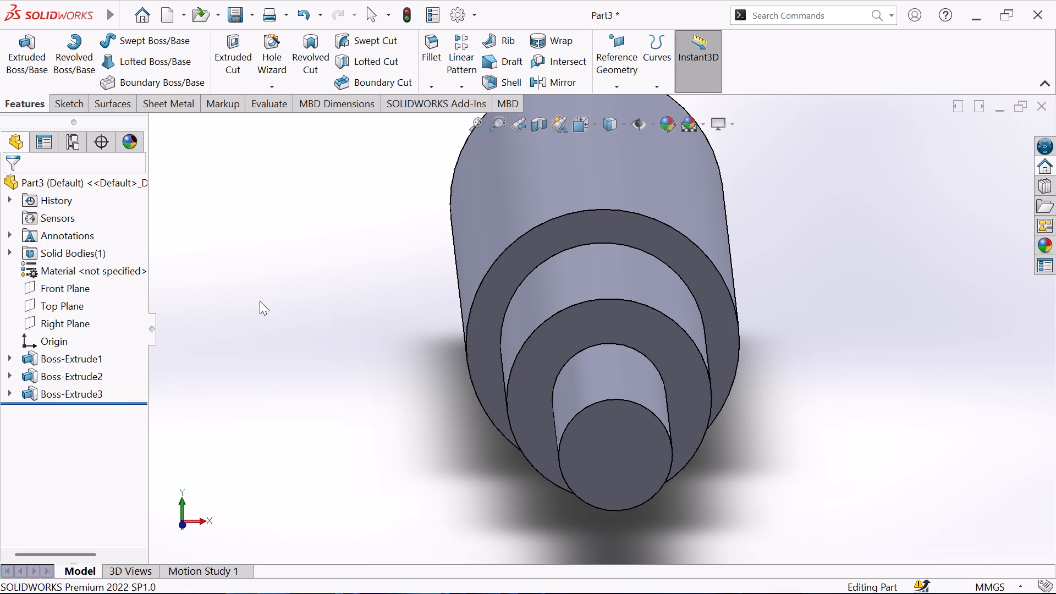
{"action": "middle_click_drag", "start_coordinate": [315, 368], "coordinate": [474, 446]}
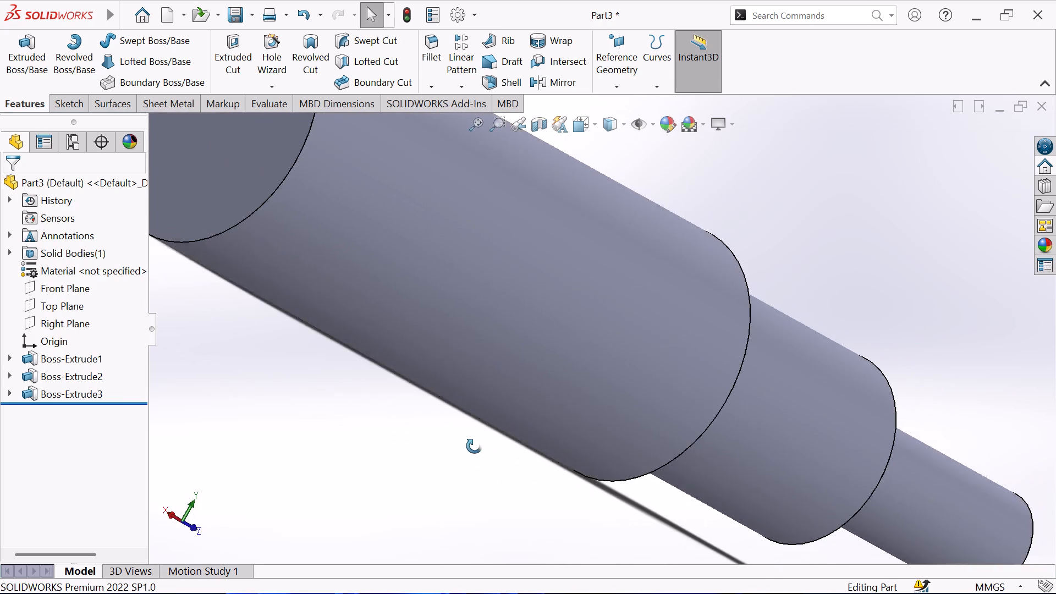
{"action": "scroll", "coordinate": [437, 413], "scroll_direction": "up", "scroll_amount": 2}
{"action": "middle_click_drag", "start_coordinate": [398, 388], "coordinate": [444, 414]}
{"action": "left_click", "coordinate": [531, 287]}
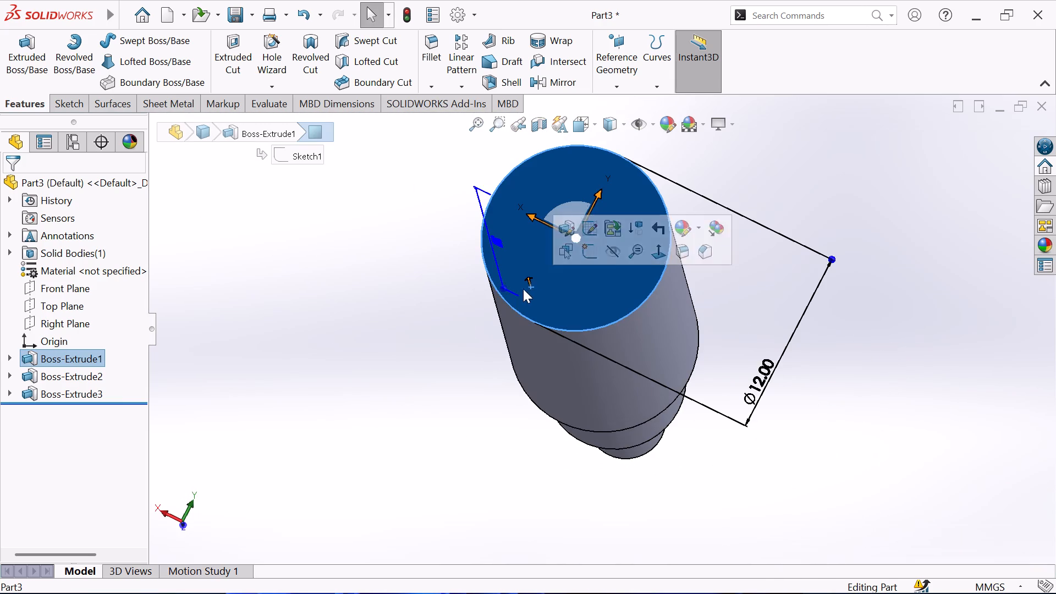
{"action": "left_click", "coordinate": [80, 103]}
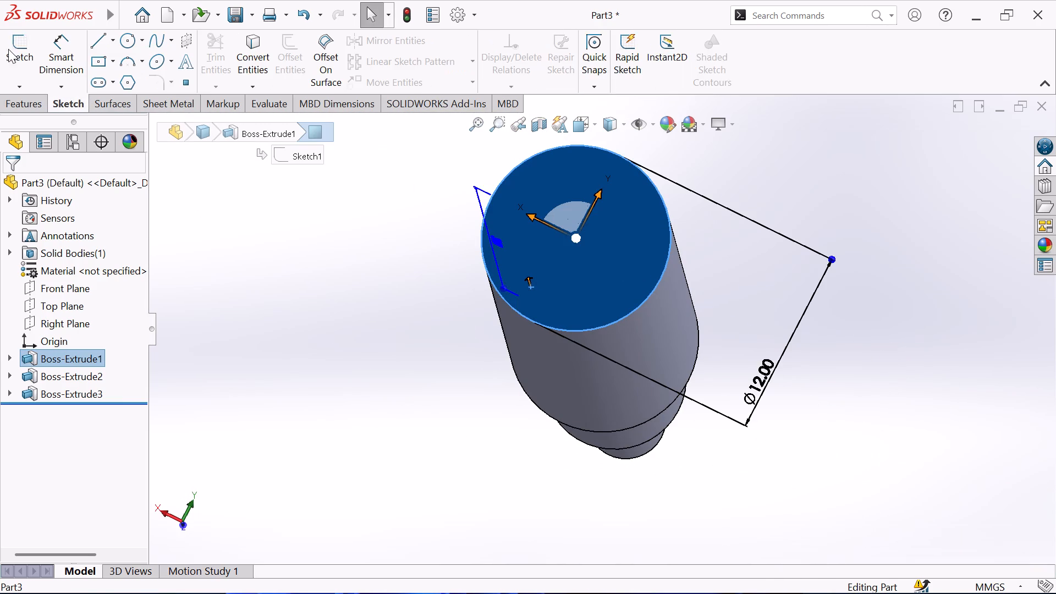
{"action": "left_click", "coordinate": [6, 45]}
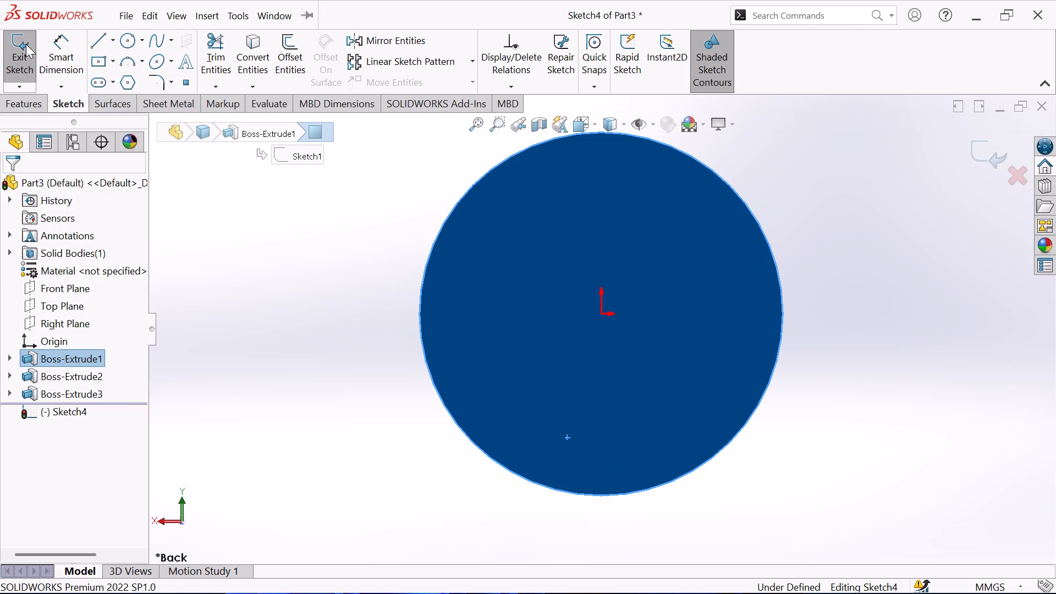
{"action": "left_click", "coordinate": [127, 37]}
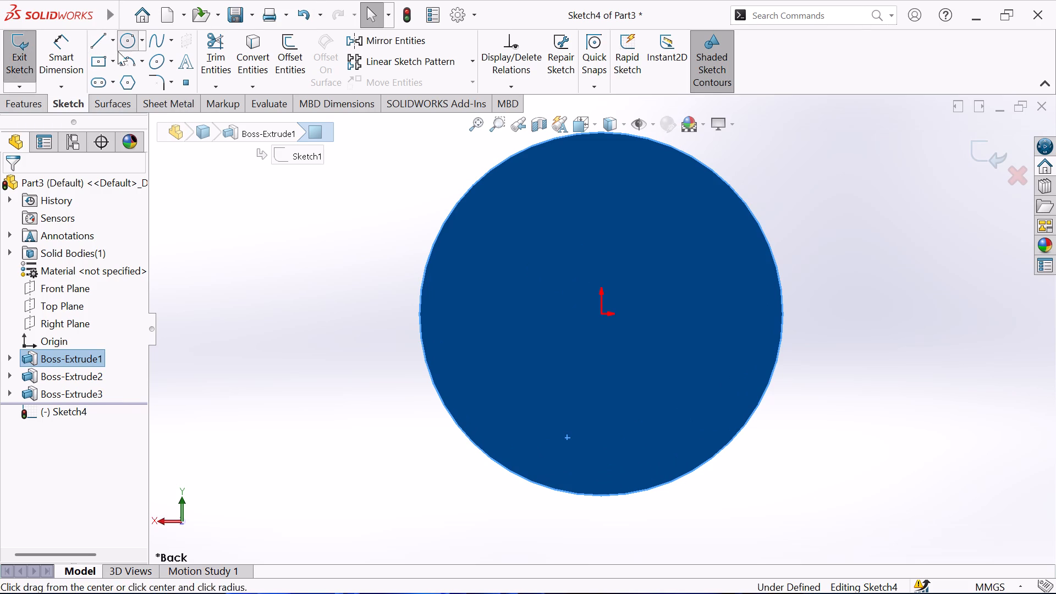
{"action": "left_click", "coordinate": [602, 315]}
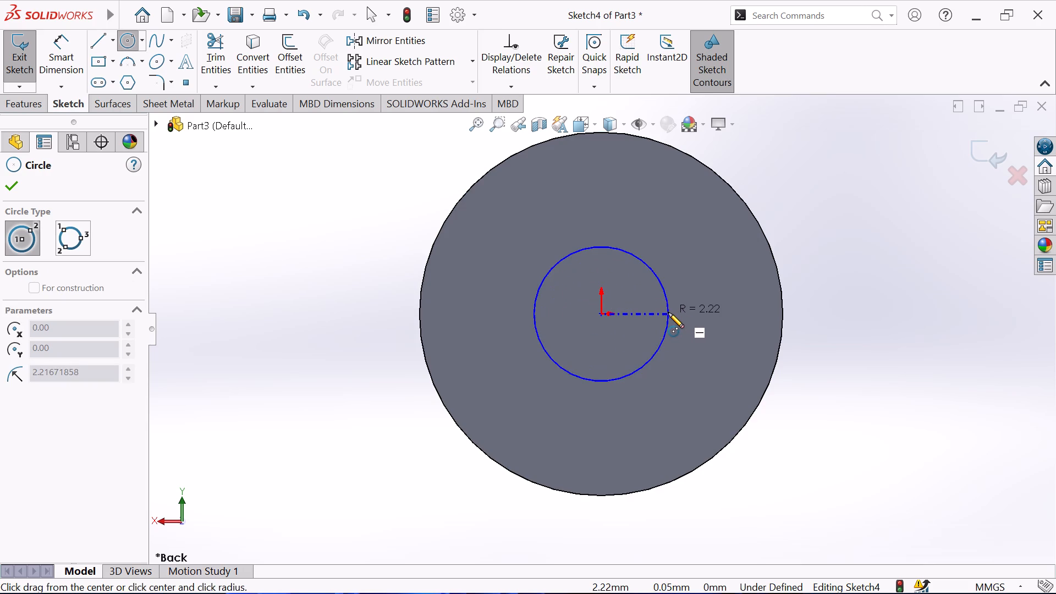
{"action": "left_click", "coordinate": [669, 312]}
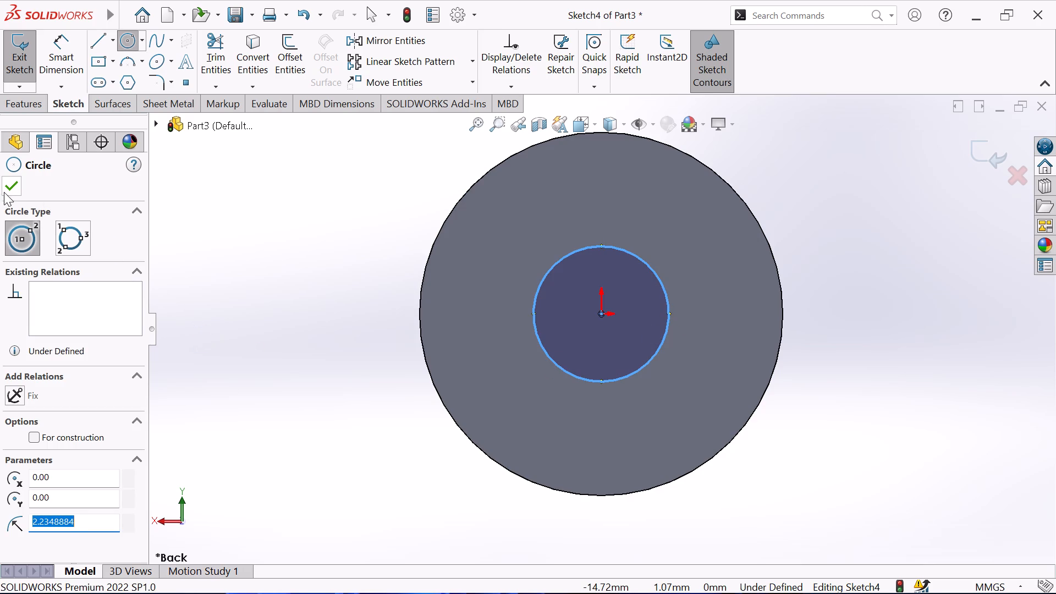
{"action": "left_click", "coordinate": [5, 190]}
Dimension the new circle's diameter as 13.25*2 (26.5 mm).
{"action": "left_click", "coordinate": [64, 68]}
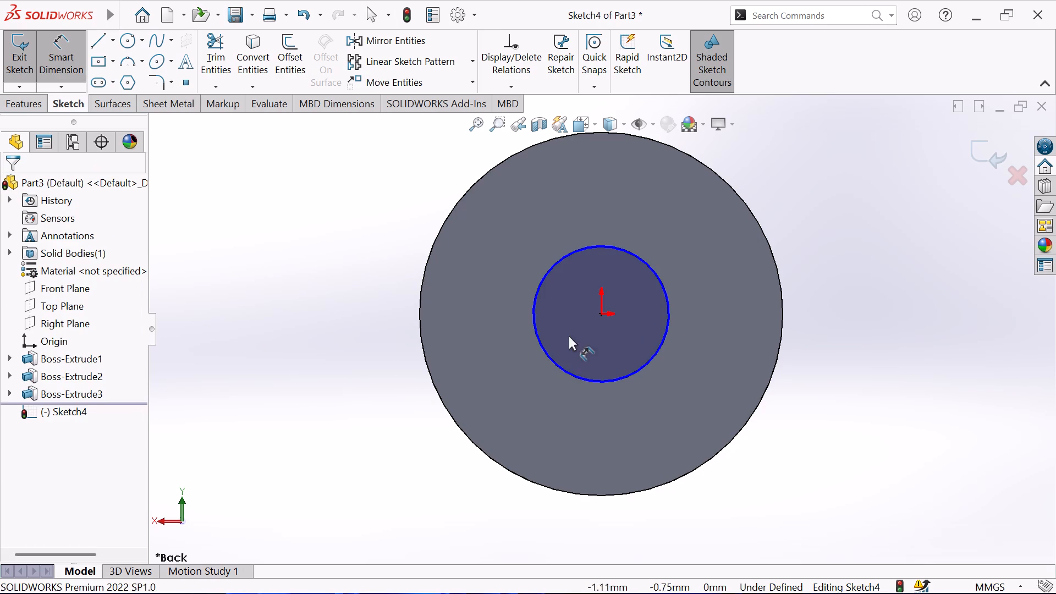
{"action": "left_click", "coordinate": [547, 356]}
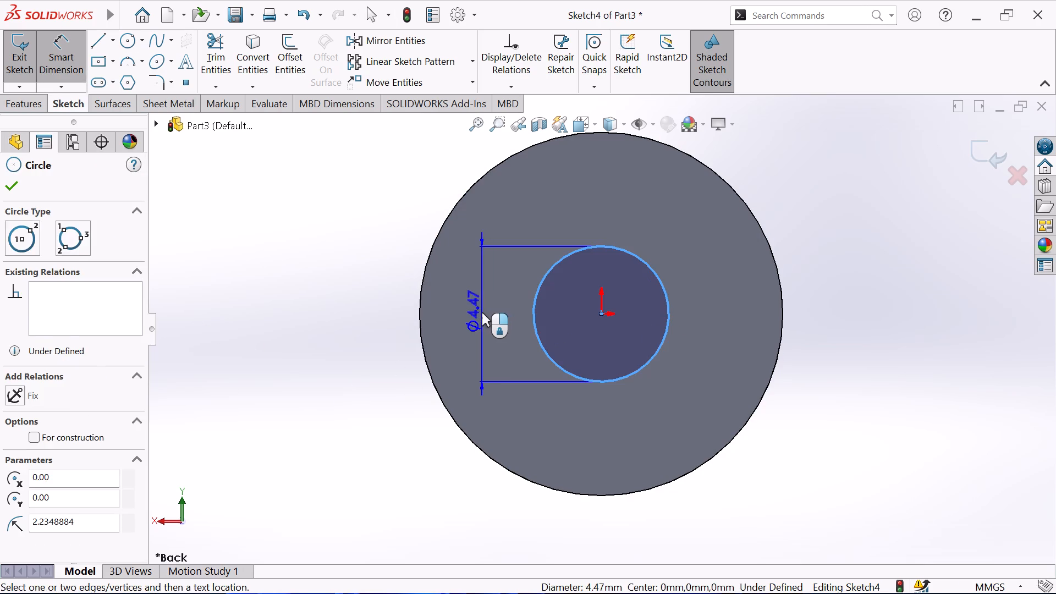
{"action": "left_click", "coordinate": [482, 312]}
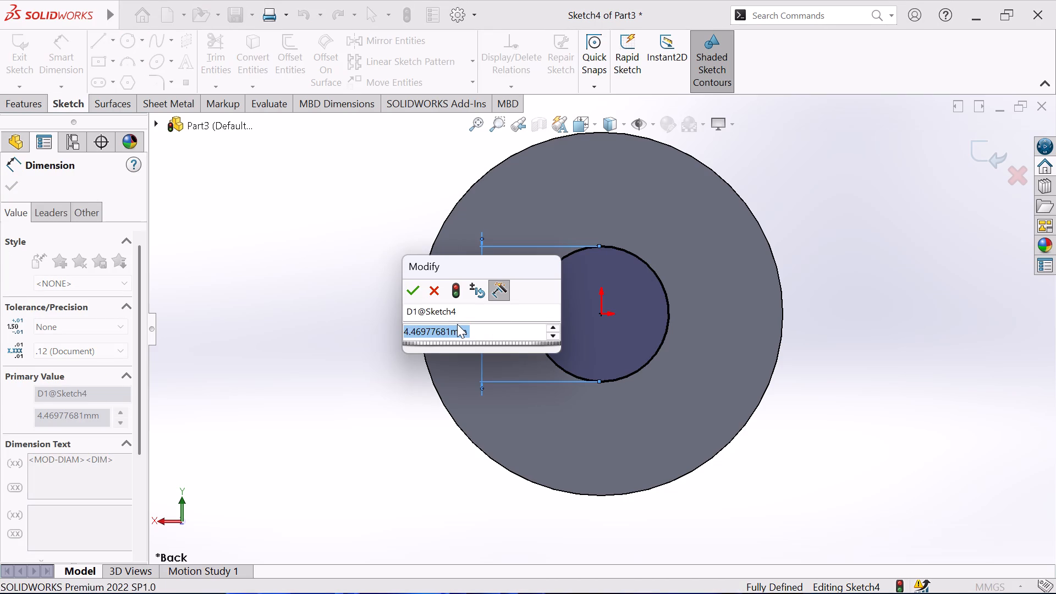
{"action": "key", "text": "1"}
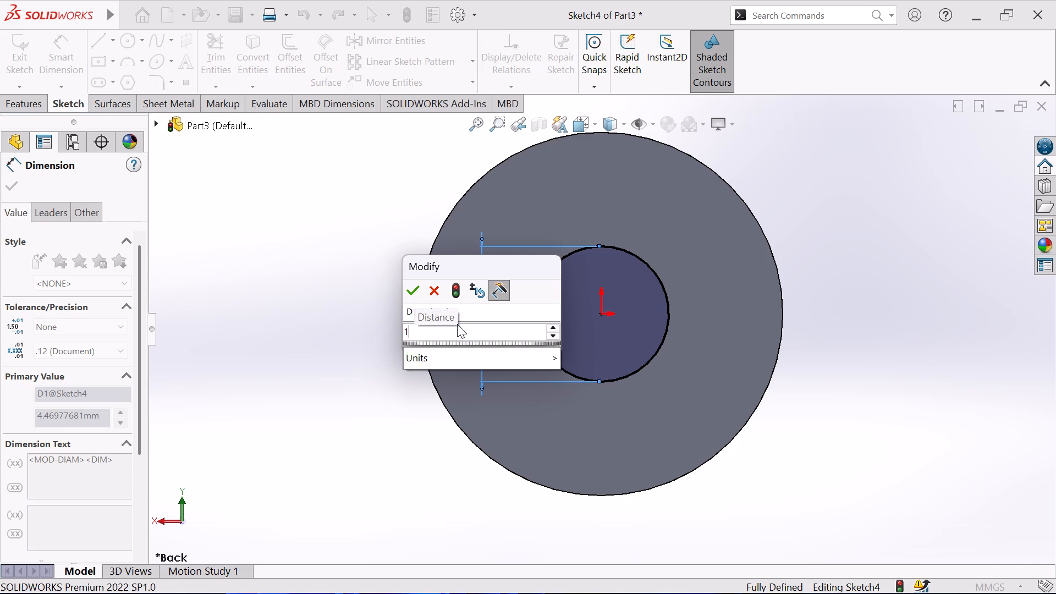
{"action": "key", "text": "3"}
{"action": "key", "text": "period"}
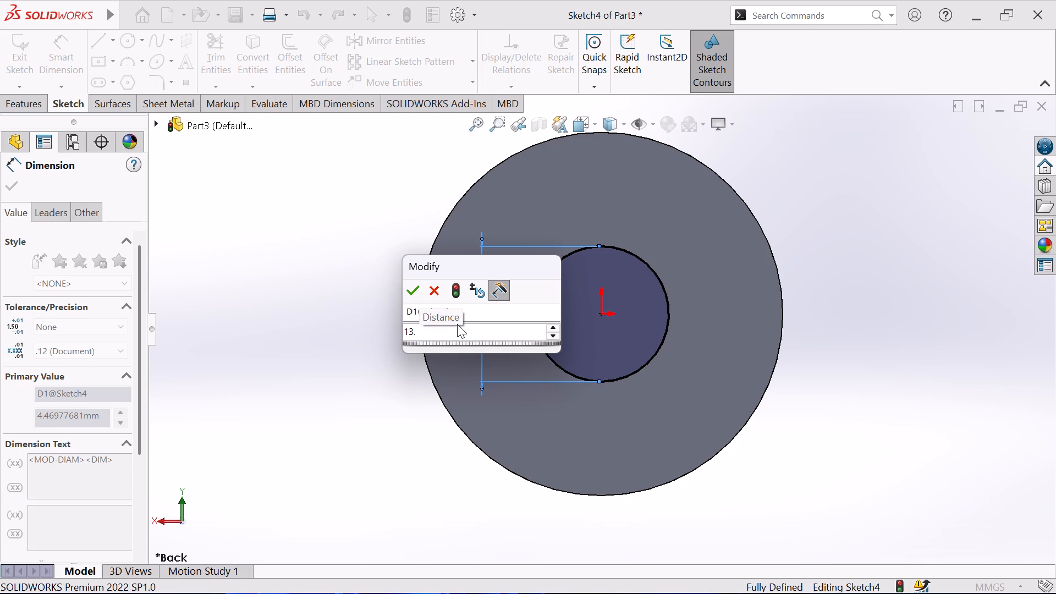
{"action": "type", "text": "25"}
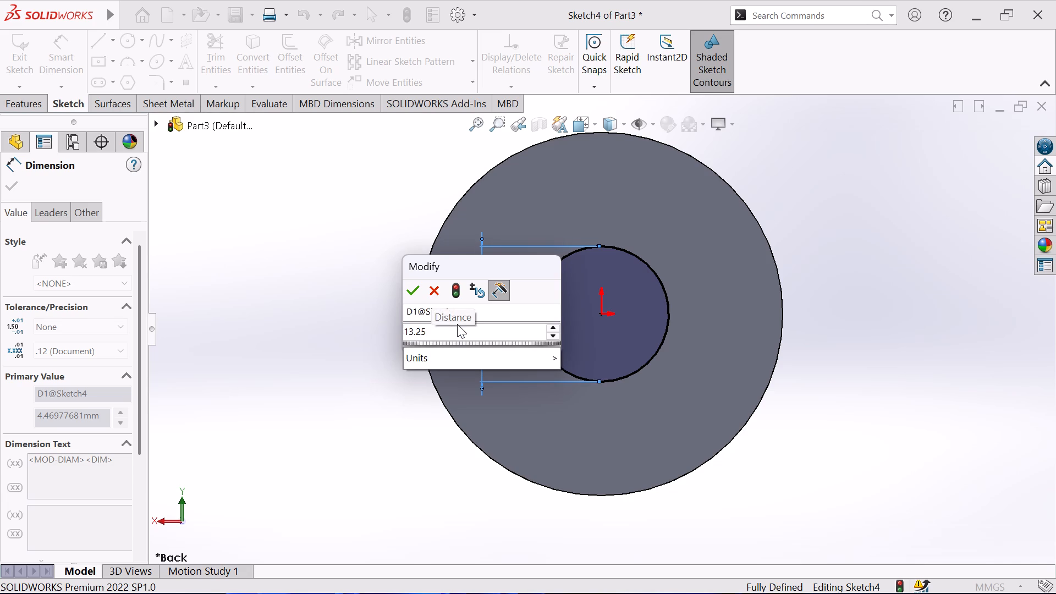
{"action": "key", "text": "shift+asterisk"}
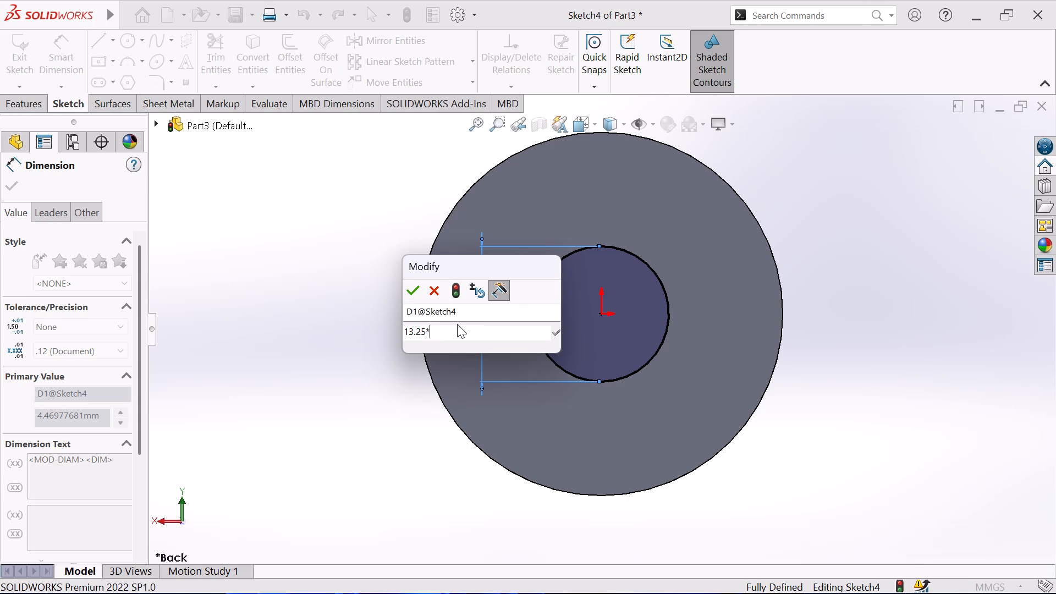
{"action": "key", "text": "2"}
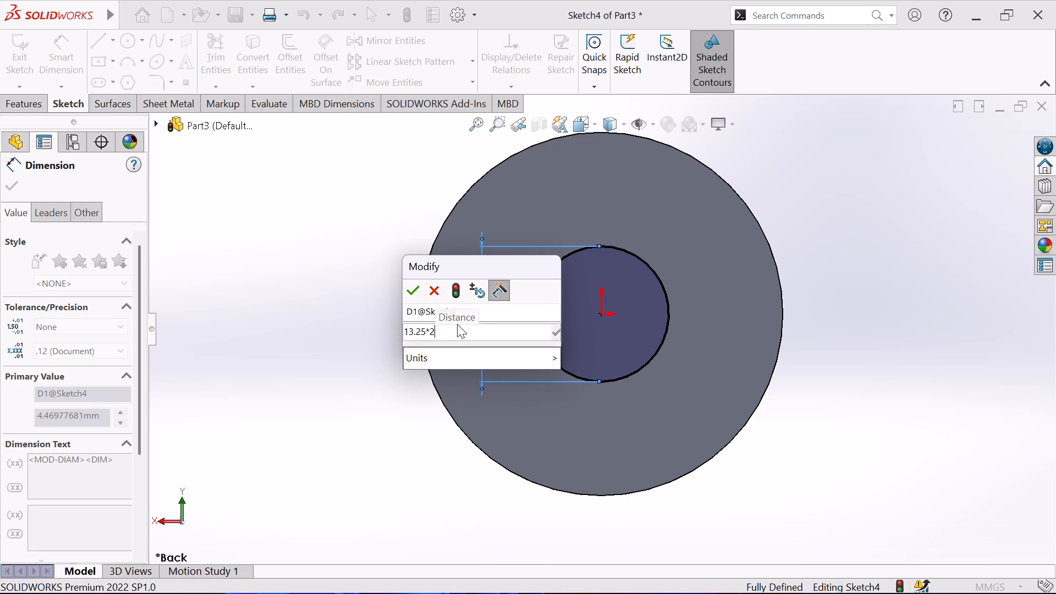
{"action": "key", "text": "Return"}
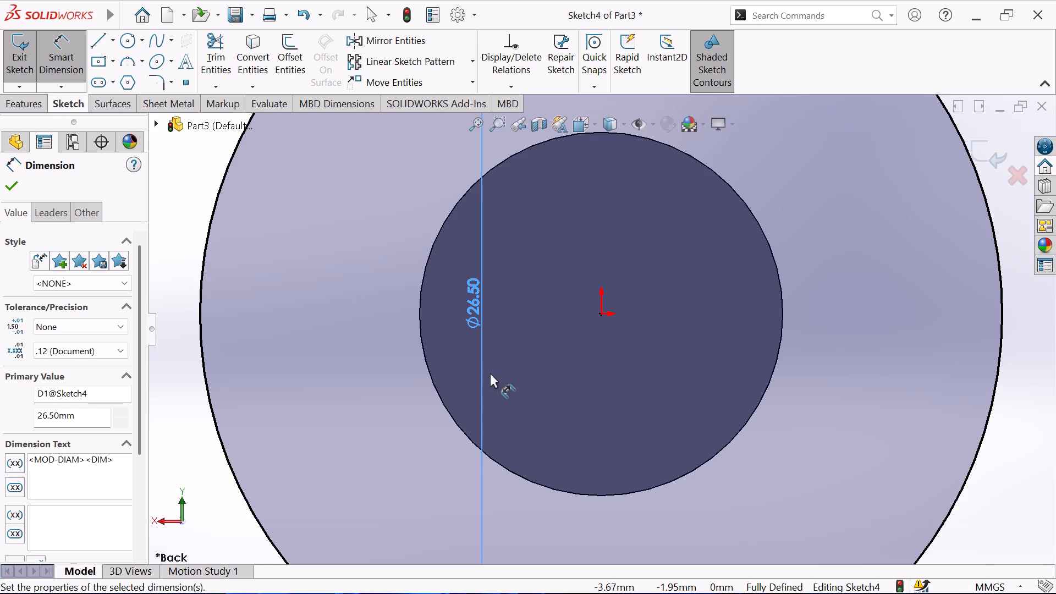
Sketch a horizontal construction centerline through the origin, extending from outside the 26.5 mm circle across its centre.
{"action": "scroll", "coordinate": [557, 384], "scroll_direction": "up", "scroll_amount": 2}
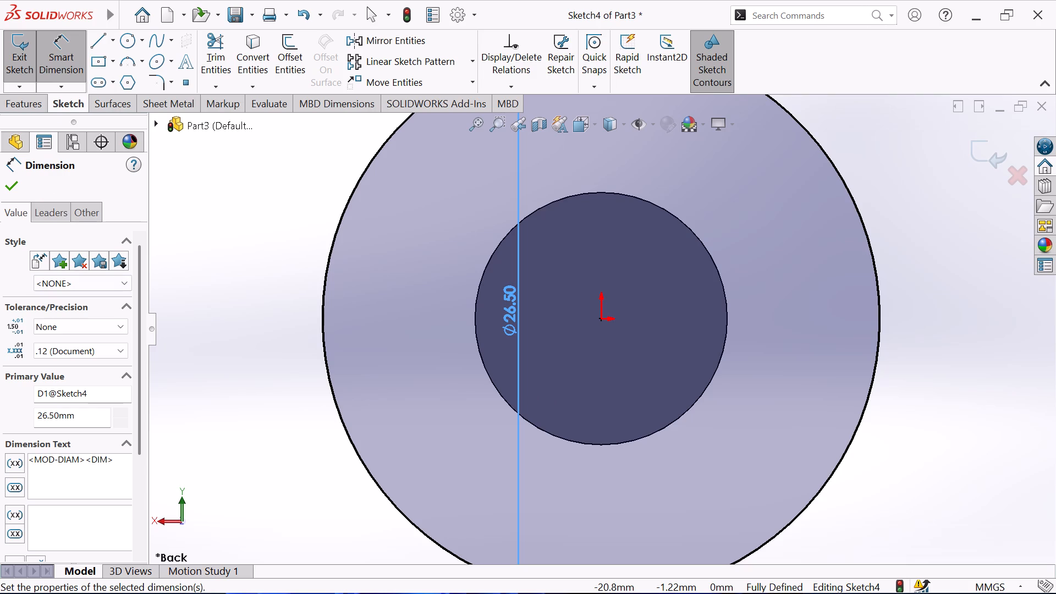
{"action": "left_click", "coordinate": [111, 33]}
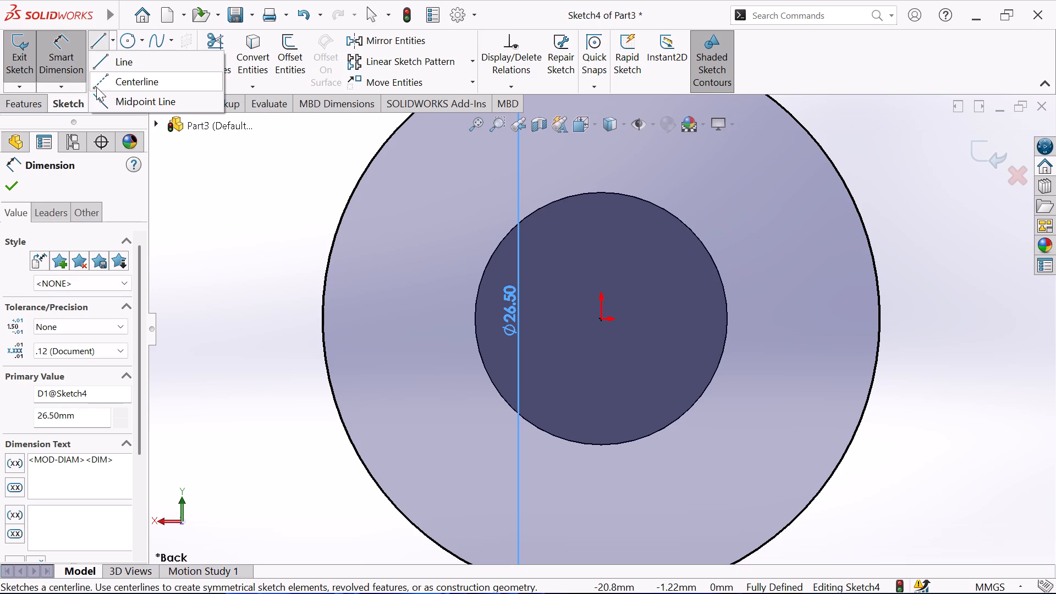
{"action": "left_click", "coordinate": [96, 87]}
{"action": "left_click", "coordinate": [248, 316]}
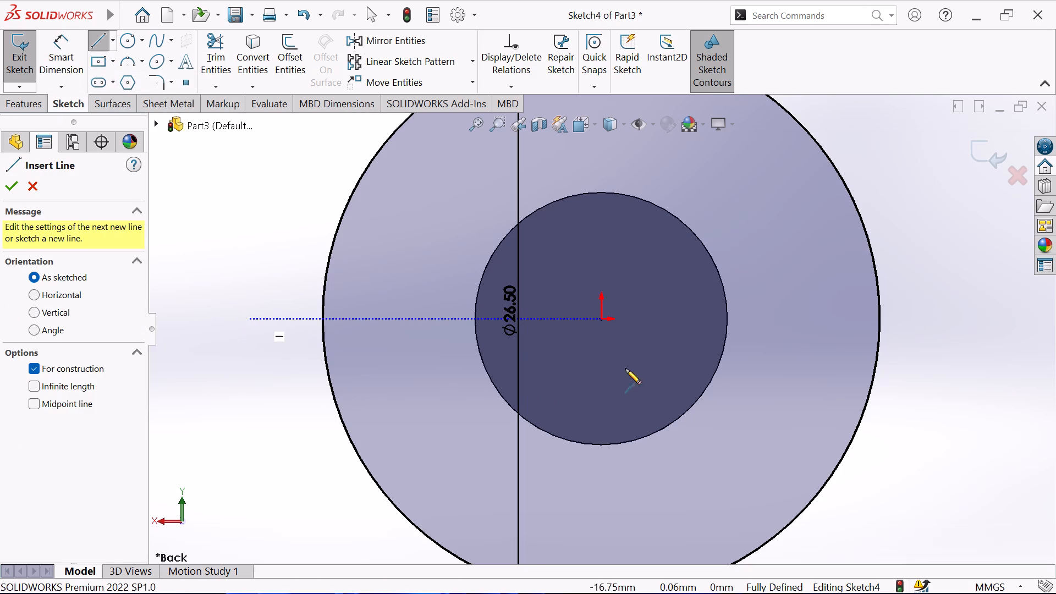
{"action": "left_click", "coordinate": [784, 316]}
{"action": "right_click", "coordinate": [706, 440]}
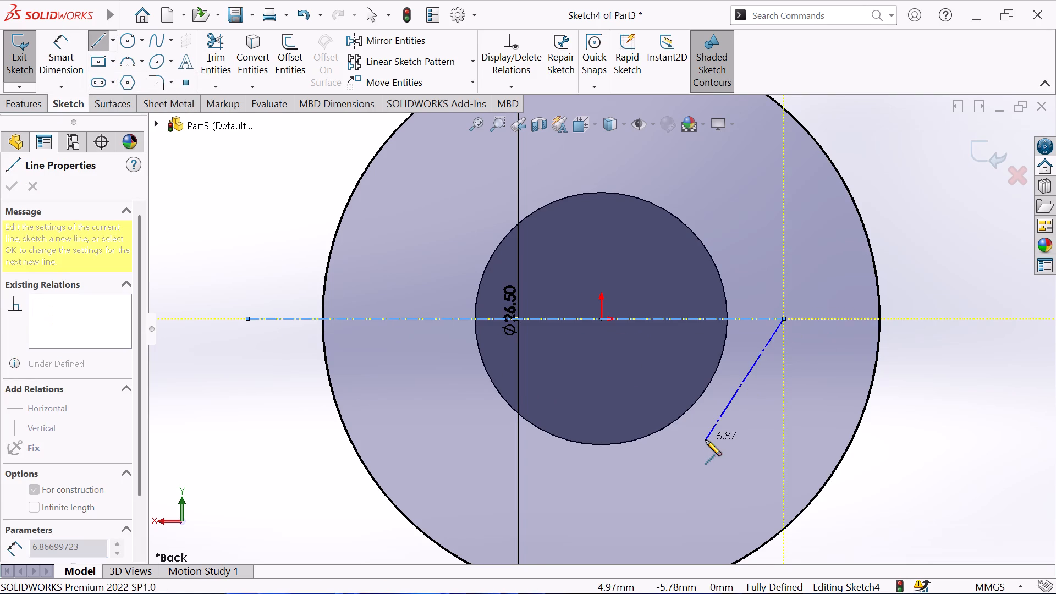
{"action": "left_click", "coordinate": [741, 400]}
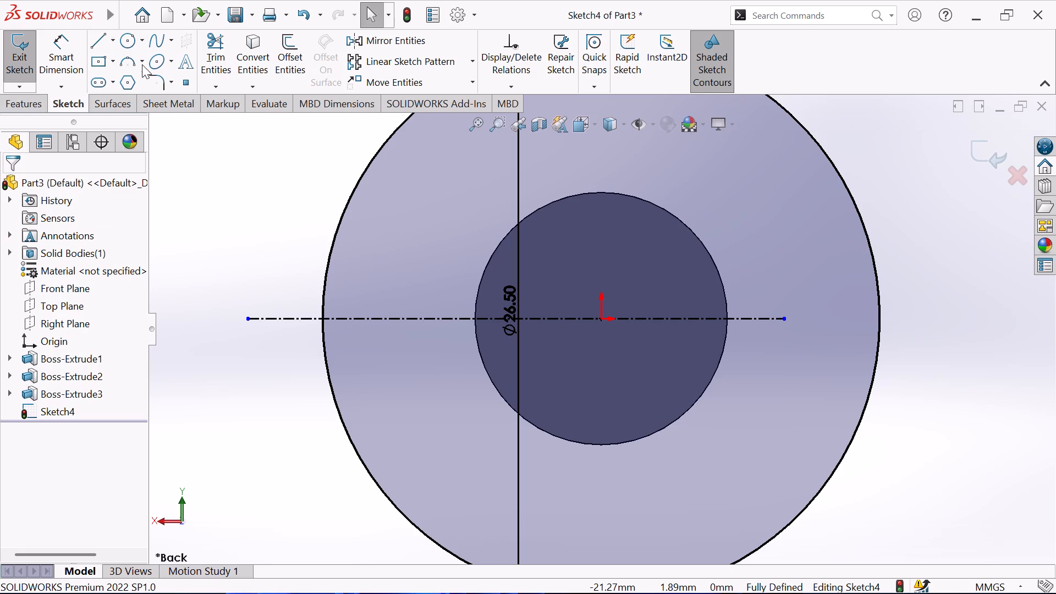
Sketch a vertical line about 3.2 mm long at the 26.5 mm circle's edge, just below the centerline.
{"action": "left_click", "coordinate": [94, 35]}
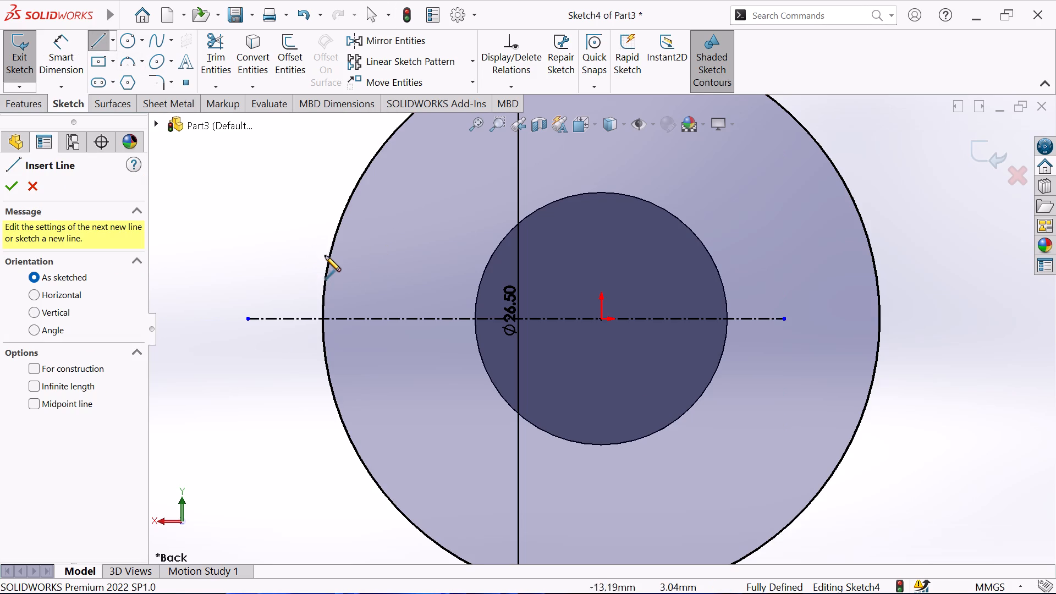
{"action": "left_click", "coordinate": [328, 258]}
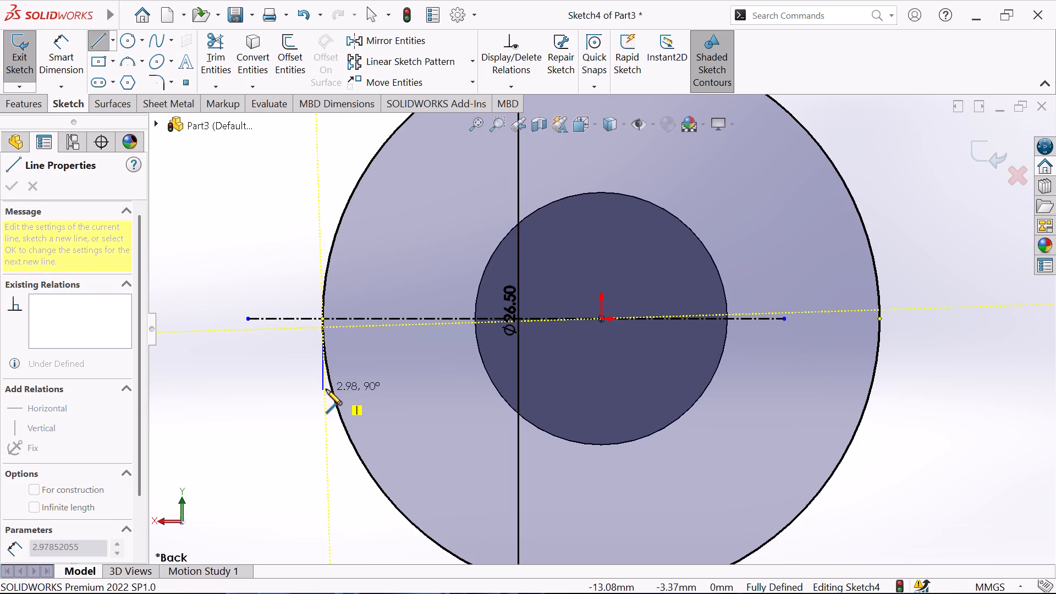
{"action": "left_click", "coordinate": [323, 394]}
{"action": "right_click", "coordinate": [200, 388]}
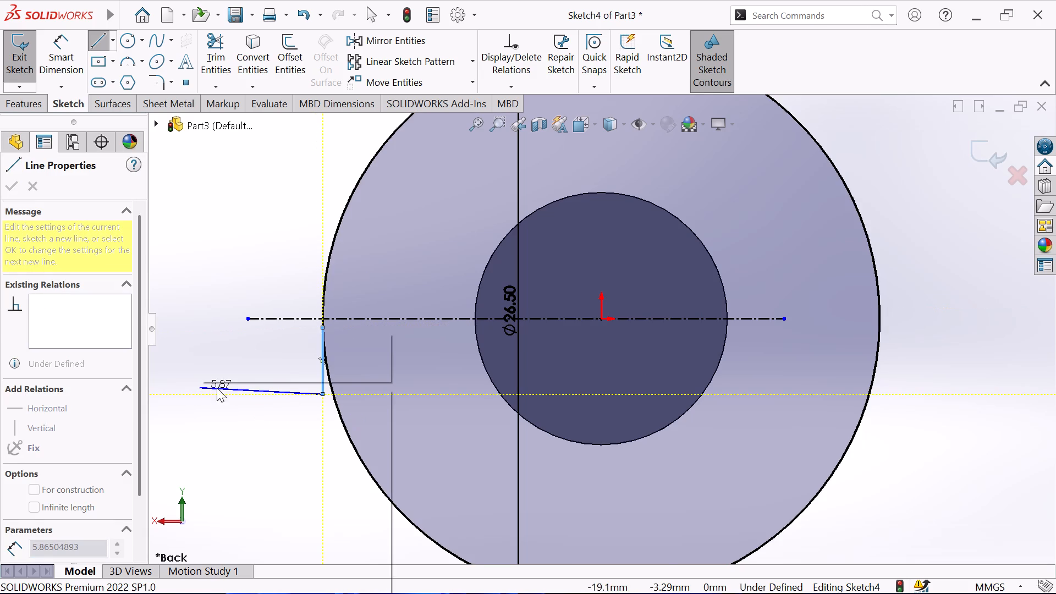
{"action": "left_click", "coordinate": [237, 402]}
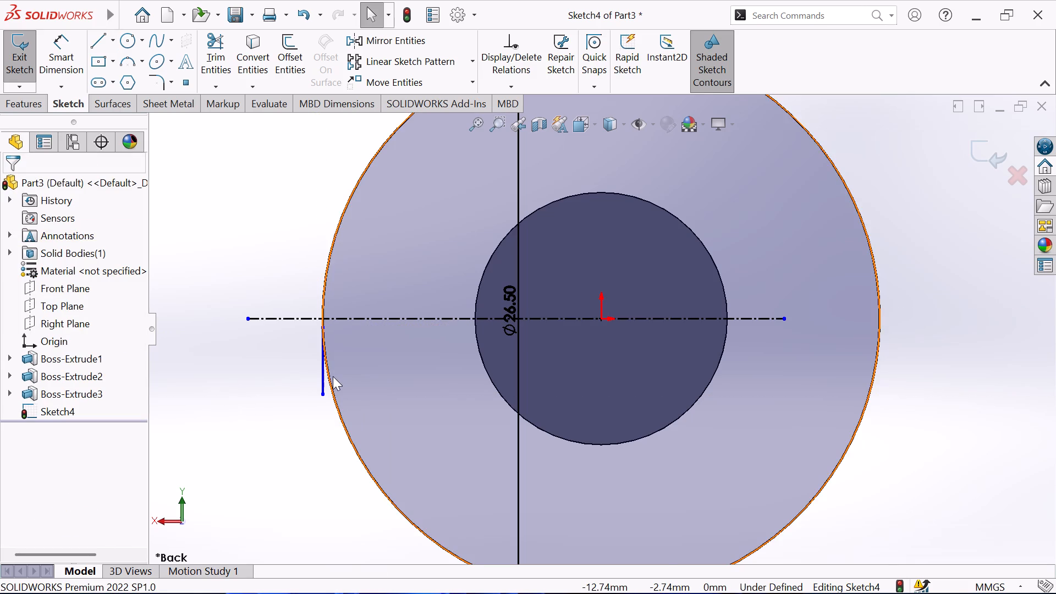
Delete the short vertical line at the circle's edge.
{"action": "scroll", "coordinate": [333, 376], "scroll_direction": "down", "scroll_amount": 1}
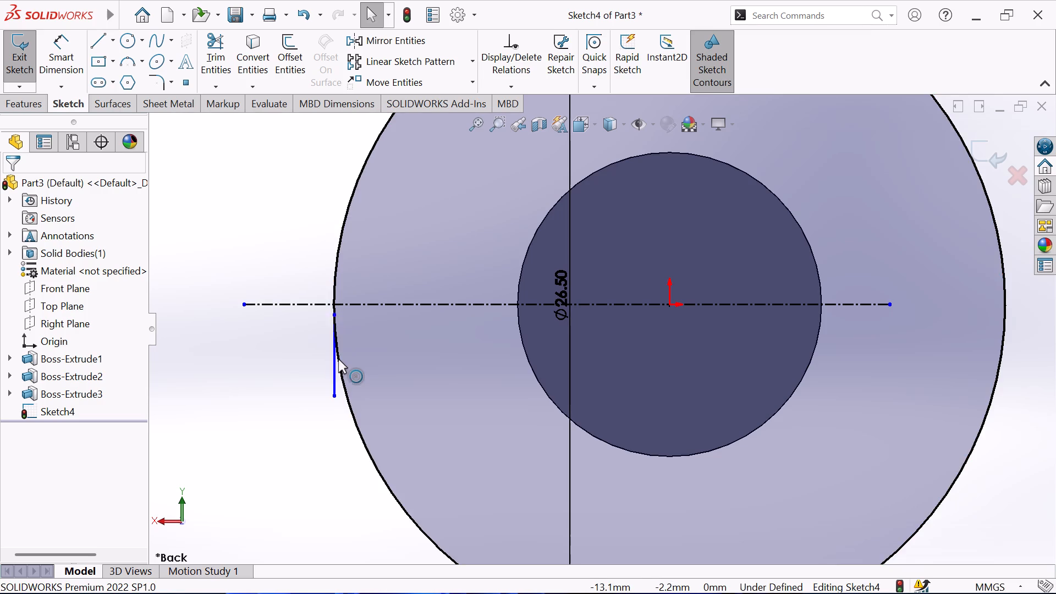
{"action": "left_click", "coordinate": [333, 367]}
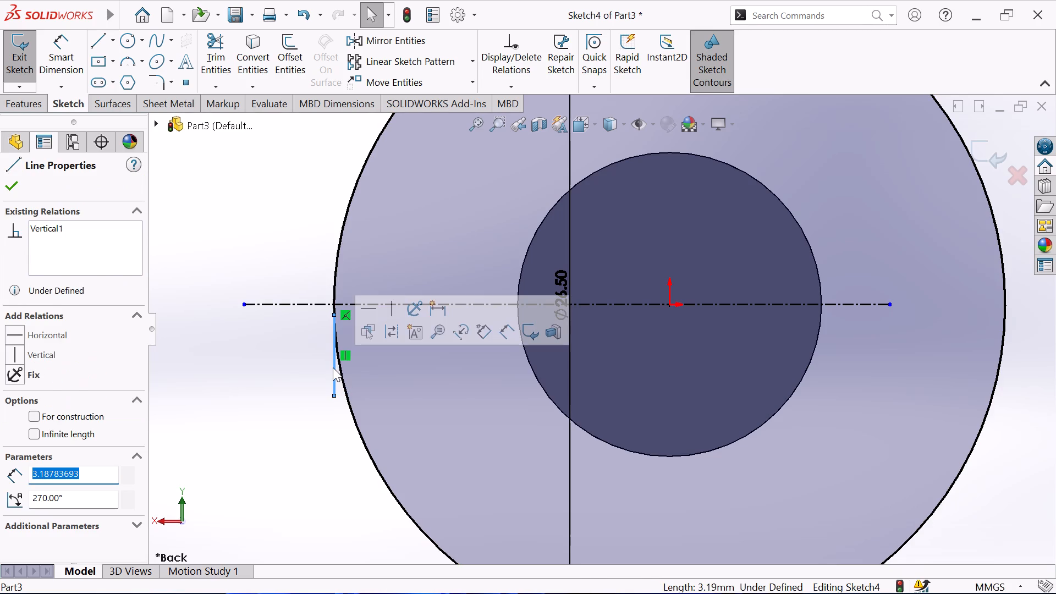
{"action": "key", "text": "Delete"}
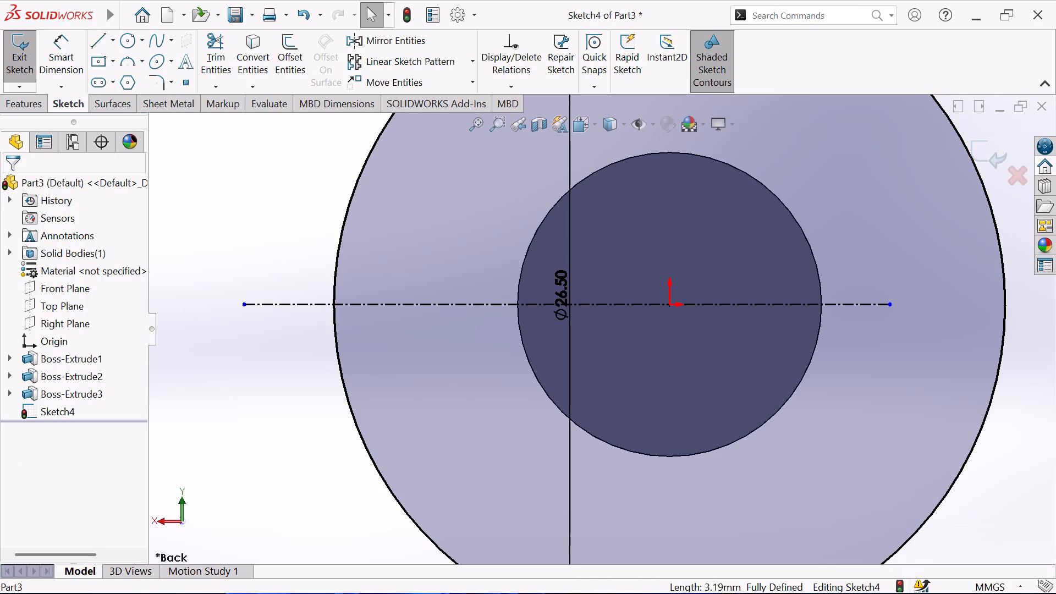
Sketch a vertical line about 8.6 mm long just outside the 26.5 mm circle, crossing the centerline.
{"action": "left_click", "coordinate": [98, 44]}
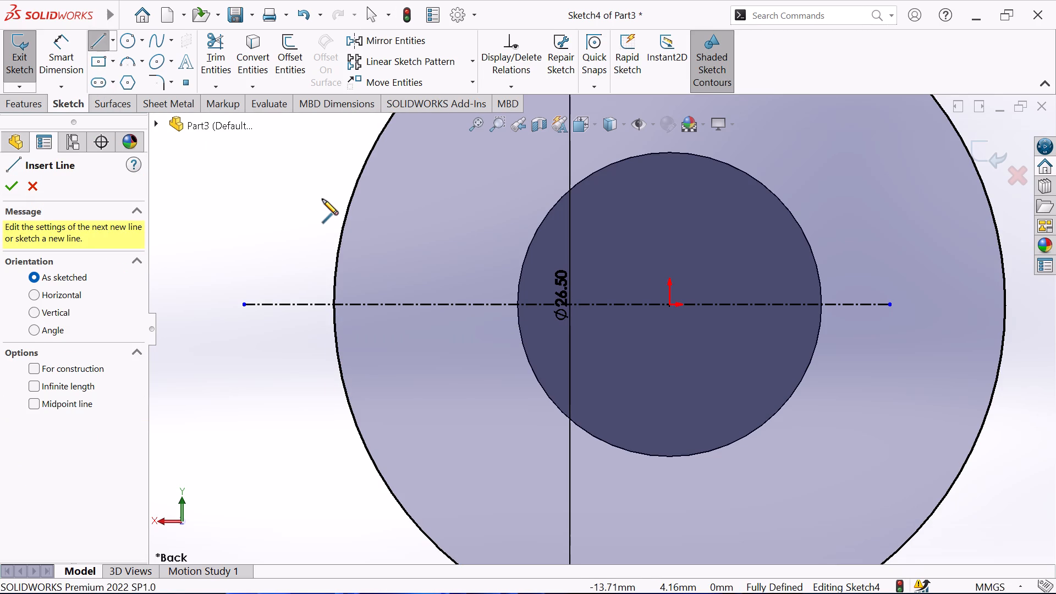
{"action": "left_click", "coordinate": [322, 199]}
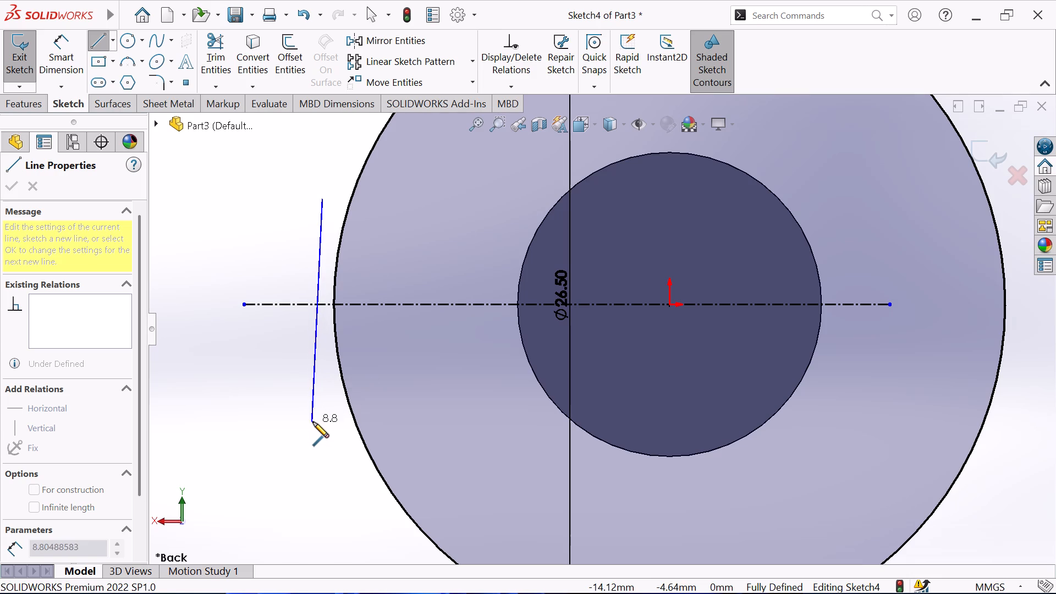
{"action": "left_click", "coordinate": [323, 416]}
{"action": "right_click", "coordinate": [306, 414]}
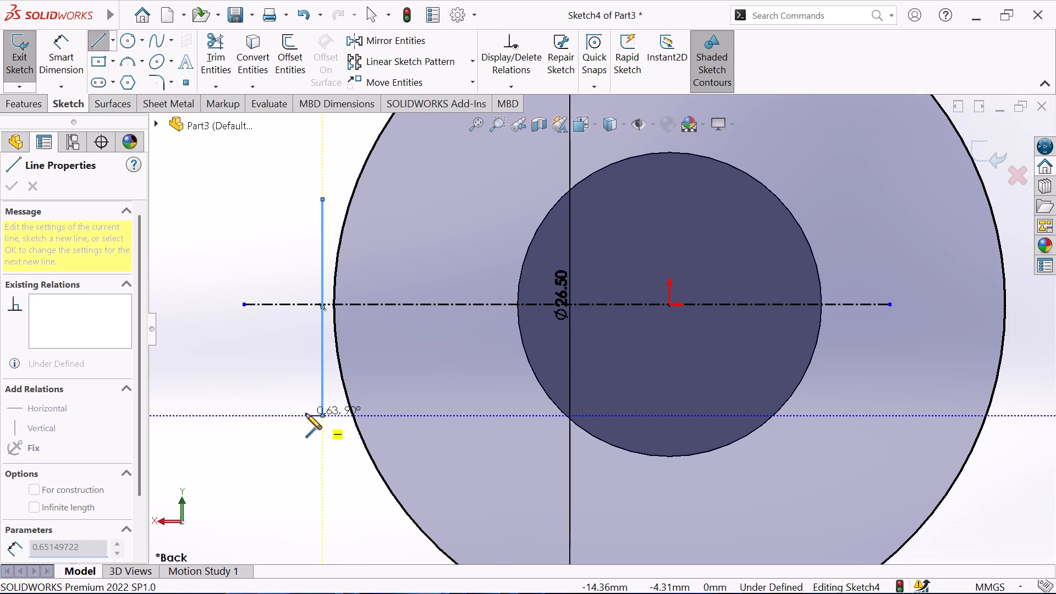
{"action": "left_click", "coordinate": [325, 402]}
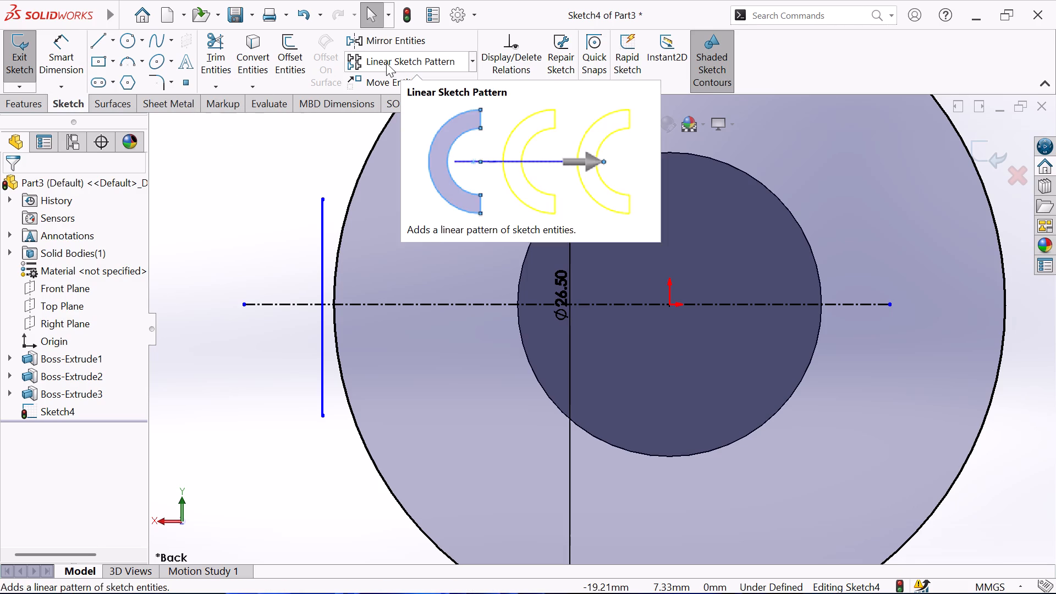
Add a Symmetric relation between the vertical line's two endpoints about the horizontal centerline.
{"action": "left_click", "coordinate": [515, 87]}
{"action": "left_click", "coordinate": [508, 127]}
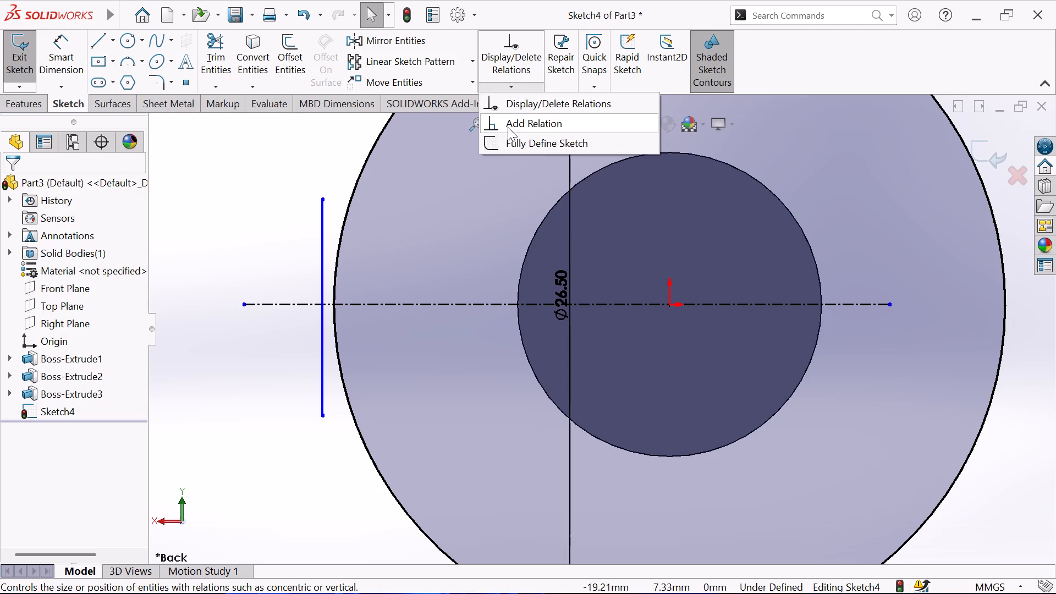
{"action": "left_click", "coordinate": [322, 197]}
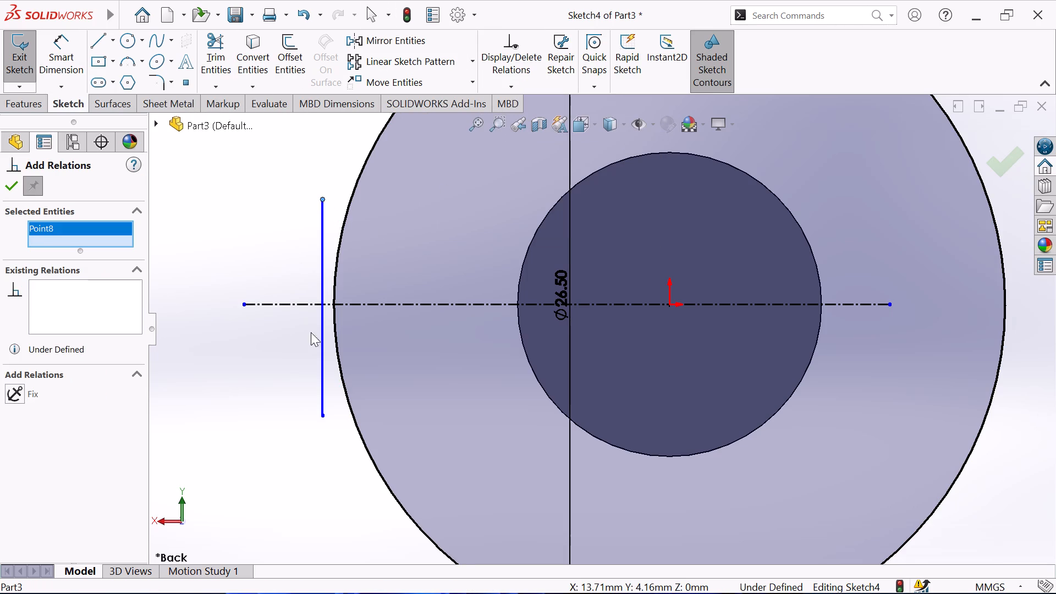
{"action": "left_click", "coordinate": [324, 416]}
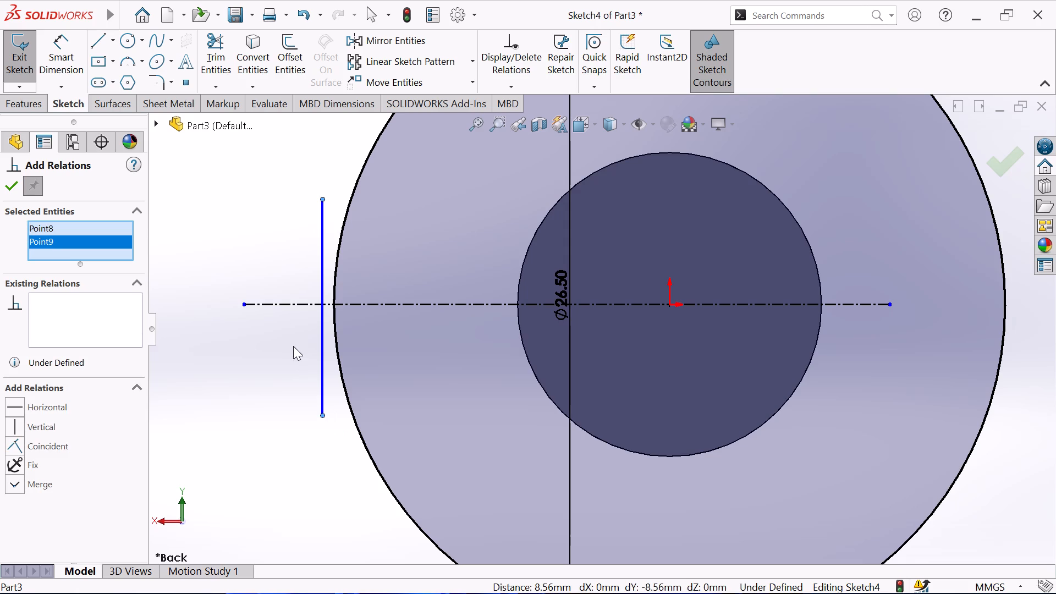
{"action": "left_click", "coordinate": [291, 304]}
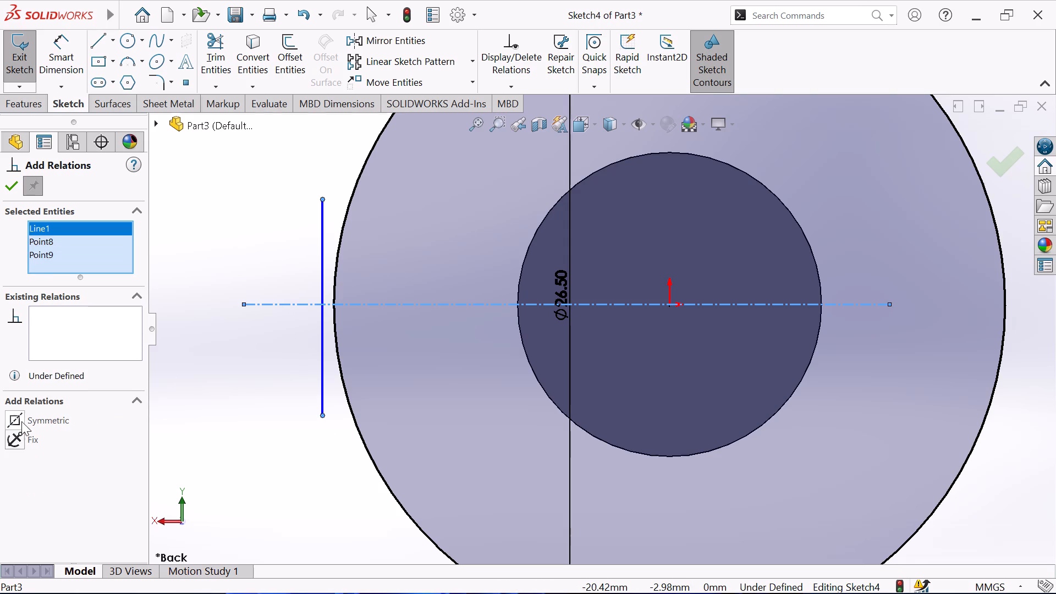
{"action": "left_click", "coordinate": [17, 419]}
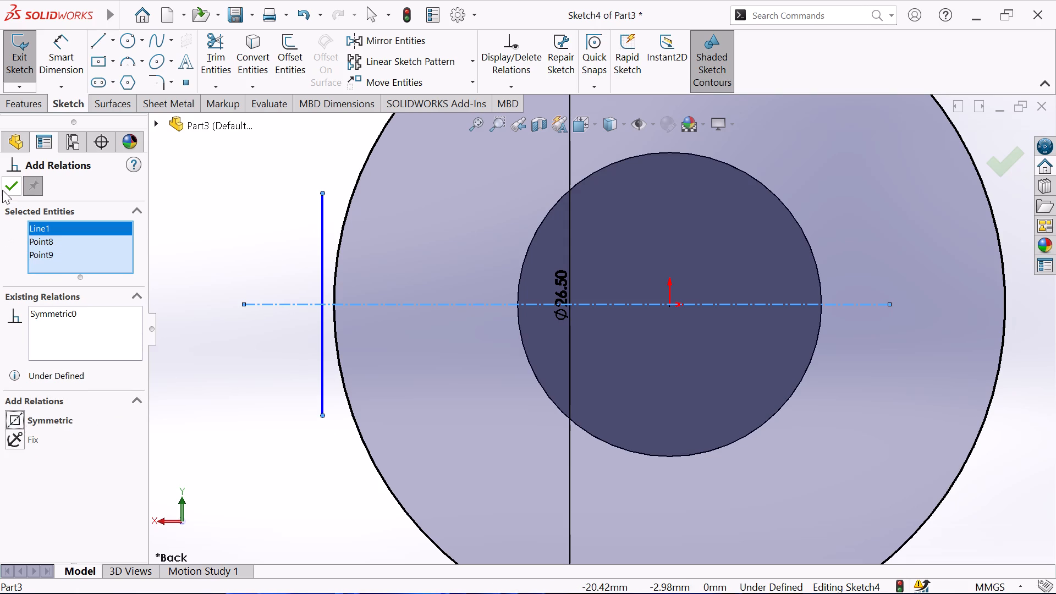
{"action": "left_click", "coordinate": [4, 189]}
Dimension the vertical line's length as 7 mm.
{"action": "left_click", "coordinate": [54, 64]}
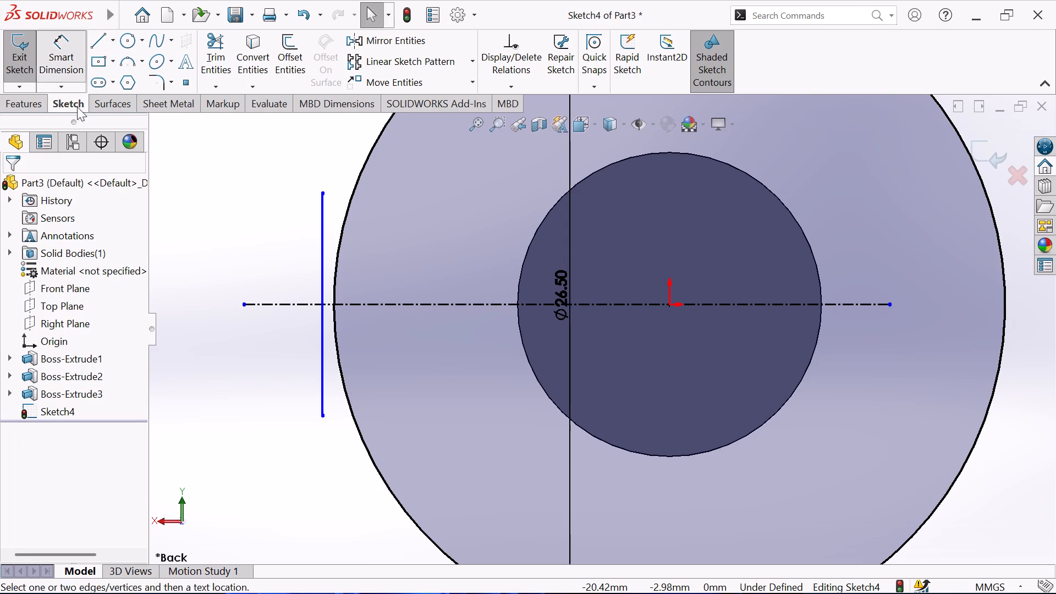
{"action": "left_click", "coordinate": [322, 273]}
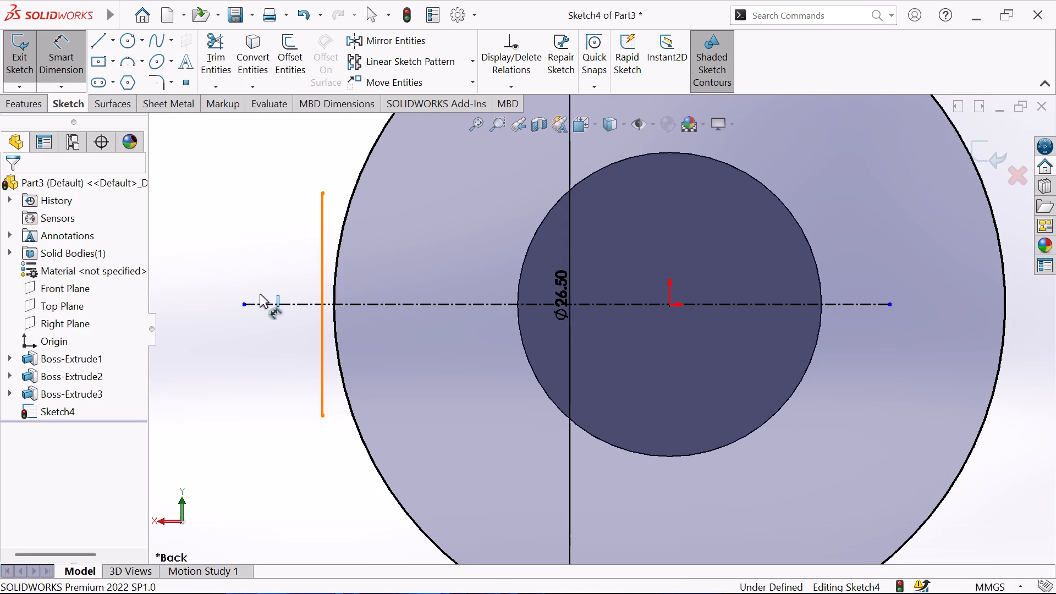
{"action": "left_click", "coordinate": [223, 296]}
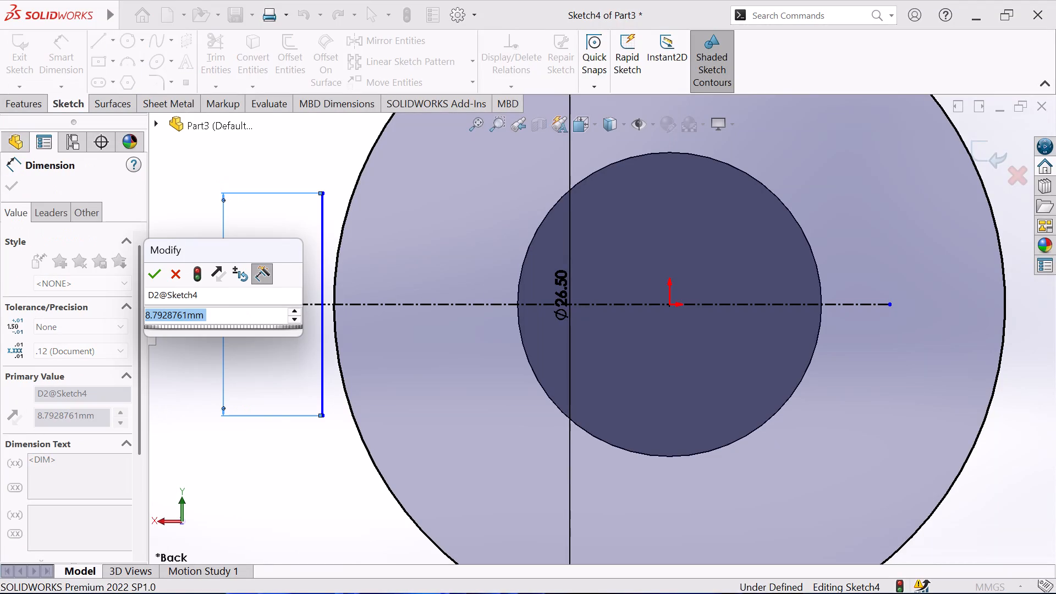
{"action": "key", "text": "7"}
{"action": "key", "text": "Return"}
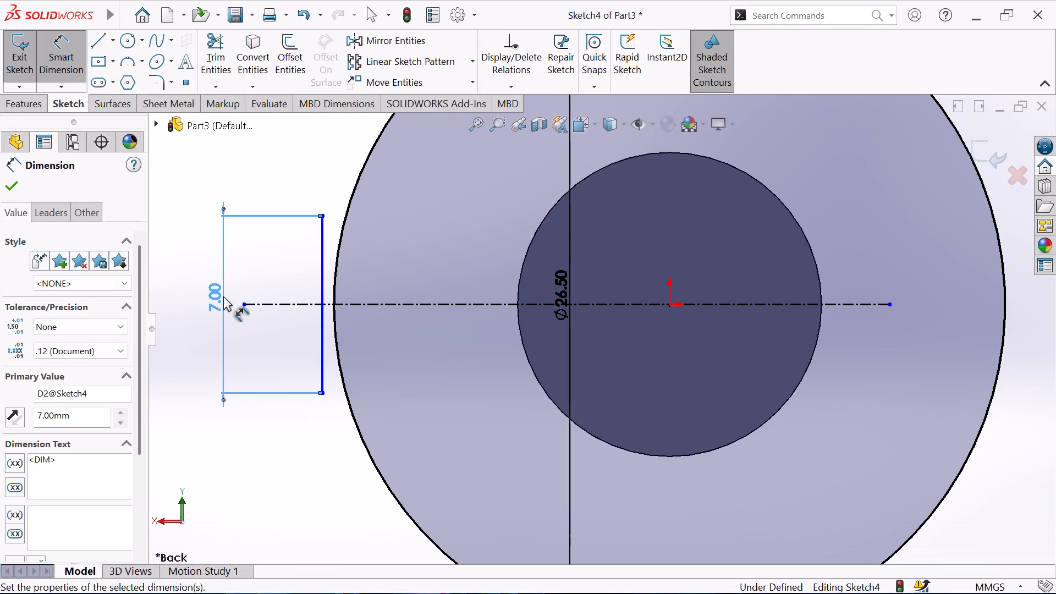
{"action": "right_click", "coordinate": [262, 293]}
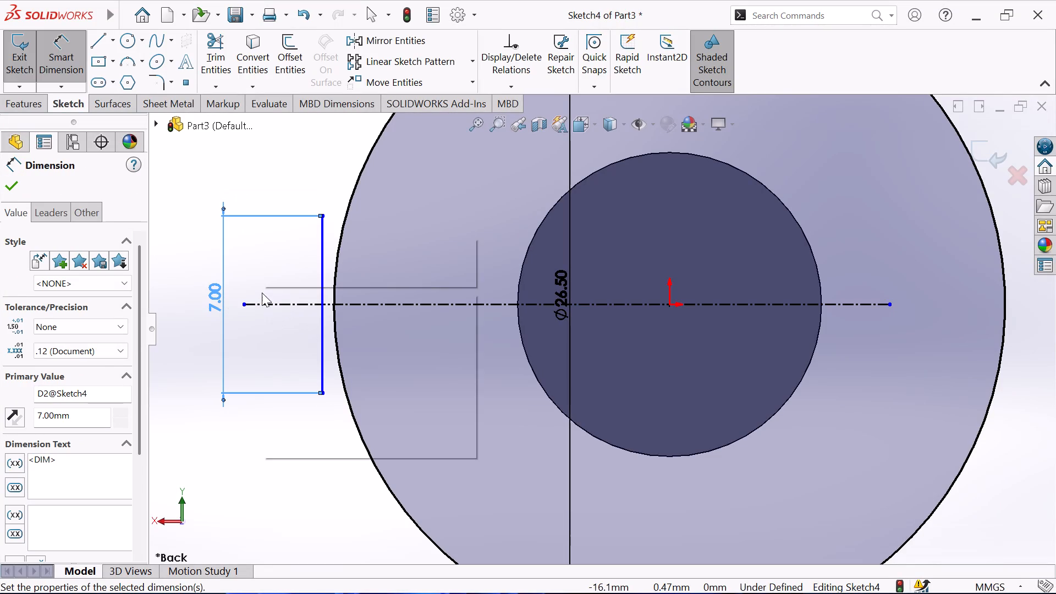
{"action": "left_click", "coordinate": [290, 341]}
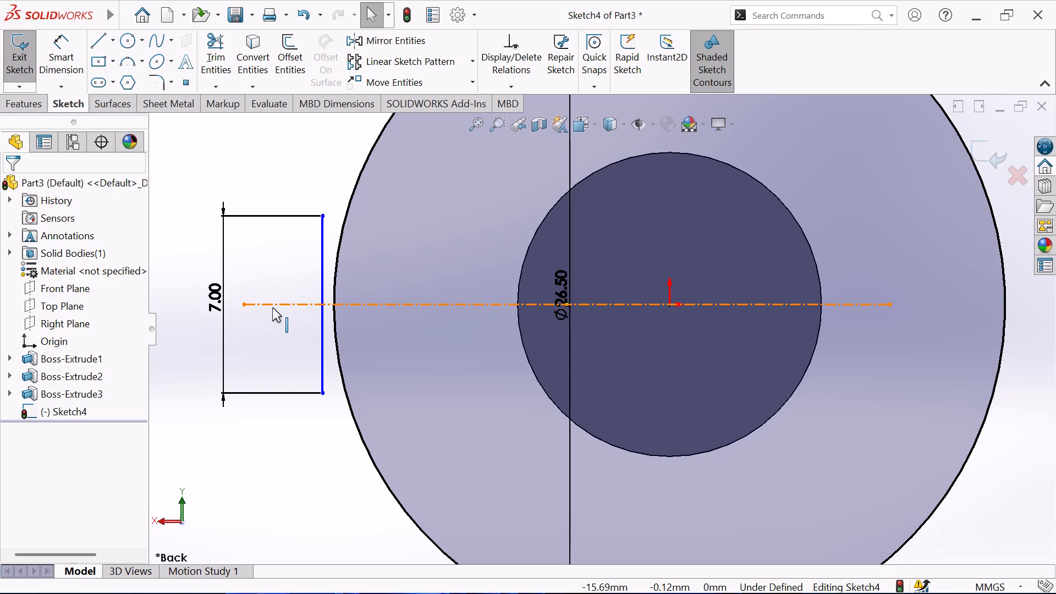
Add a Tangent relation between the 26.5 mm circle and the 7 mm vertical line.
{"action": "left_click", "coordinate": [339, 266]}
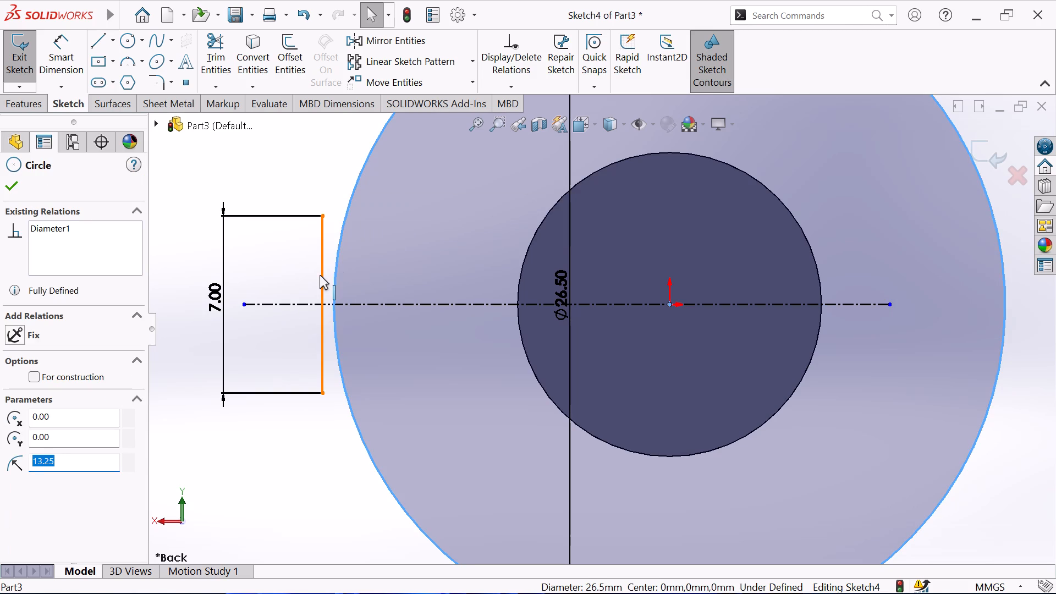
{"action": "left_click", "coordinate": [320, 275], "text": "ctrl"}
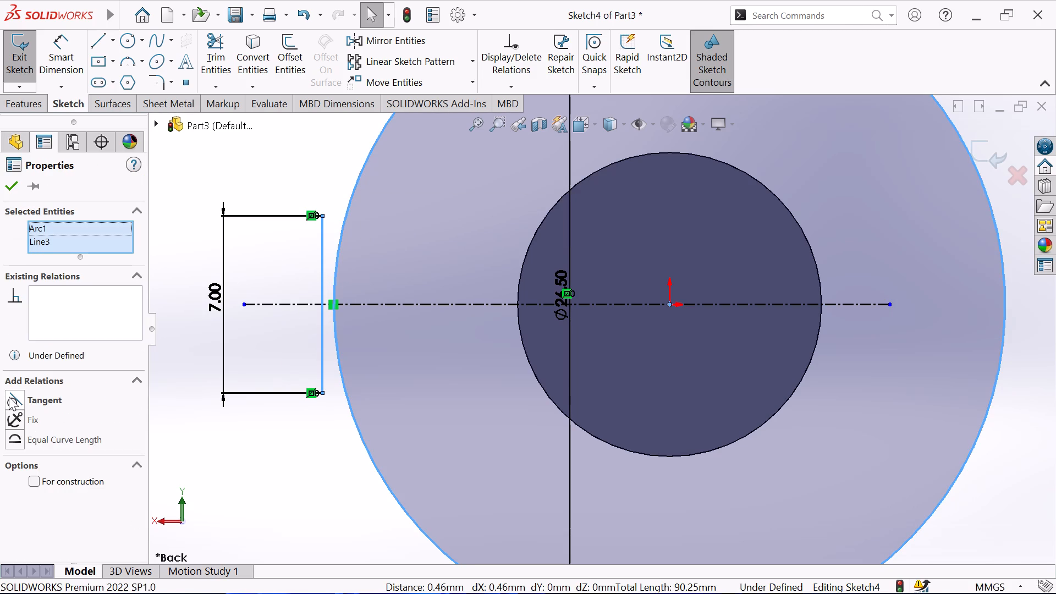
{"action": "left_click", "coordinate": [12, 399]}
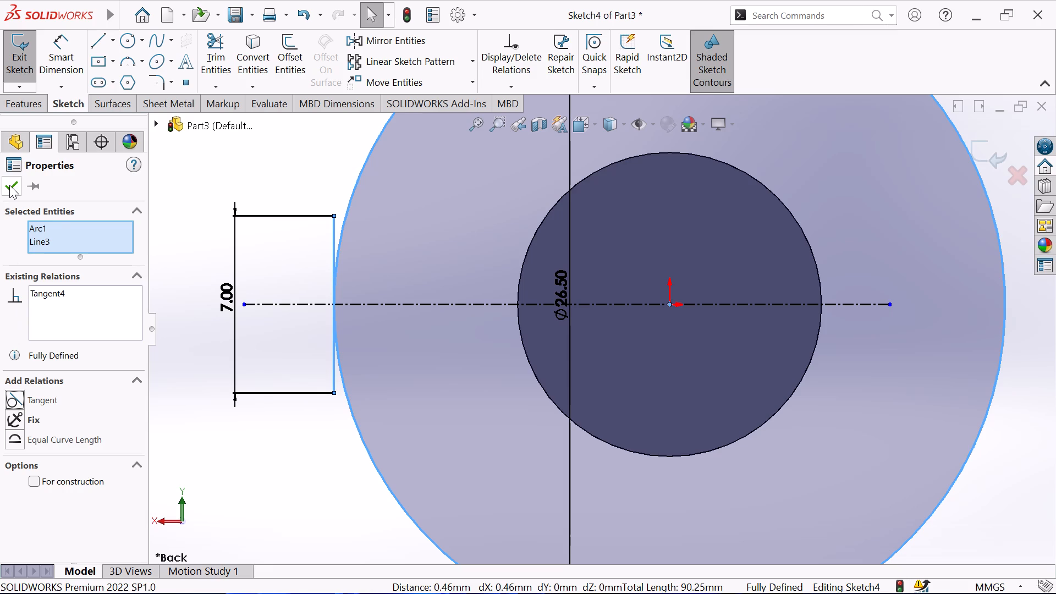
{"action": "left_click", "coordinate": [9, 184]}
{"action": "scroll", "coordinate": [277, 254], "scroll_direction": "up", "scroll_amount": 1}
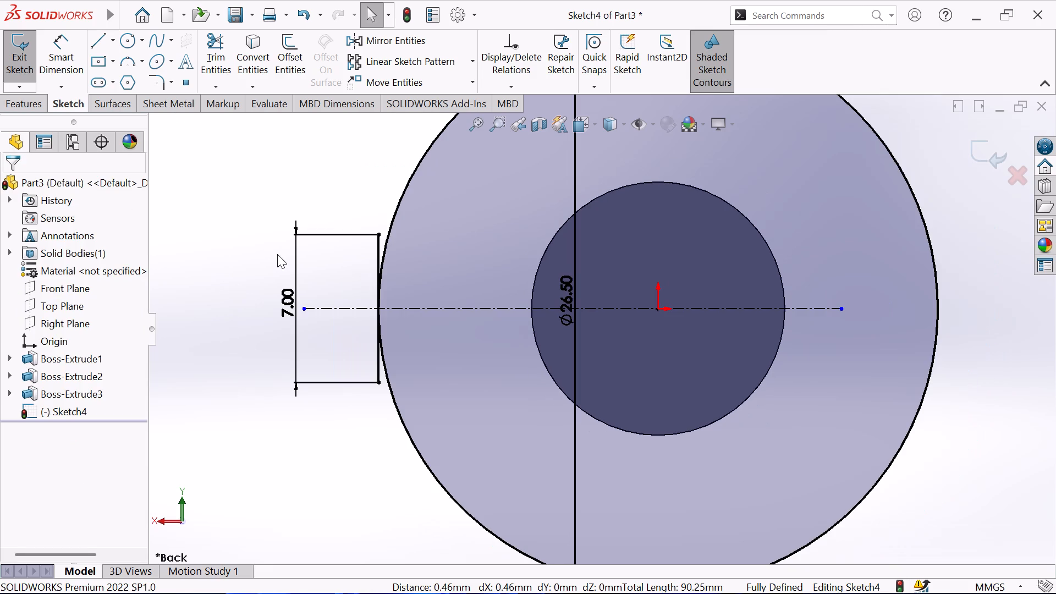
{"action": "key", "text": "Escape"}
Sketch a three-point arc of about 61.25 mm radius, bowed inward, from beside the 7 mm line's upper end to the circle's upper far side.
{"action": "scroll", "coordinate": [596, 196], "scroll_direction": "up", "scroll_amount": 1}
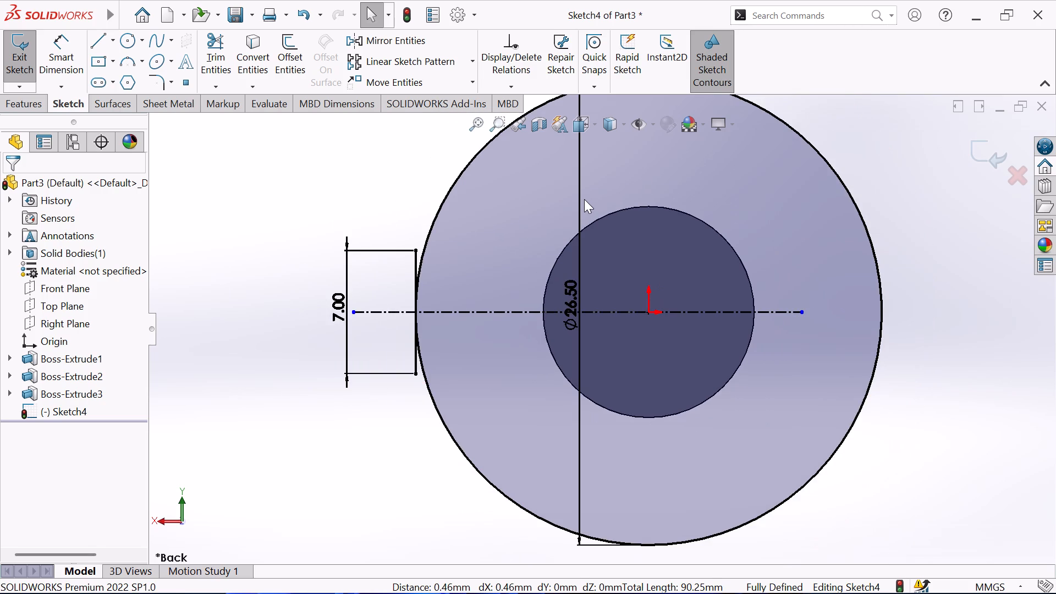
{"action": "left_click", "coordinate": [130, 64]}
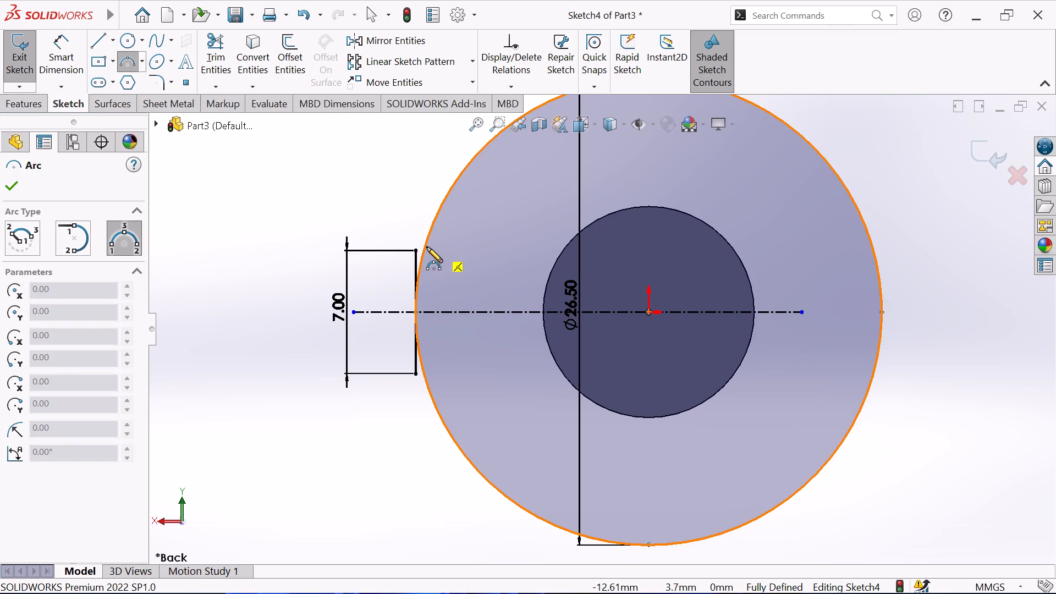
{"action": "left_click", "coordinate": [425, 252]}
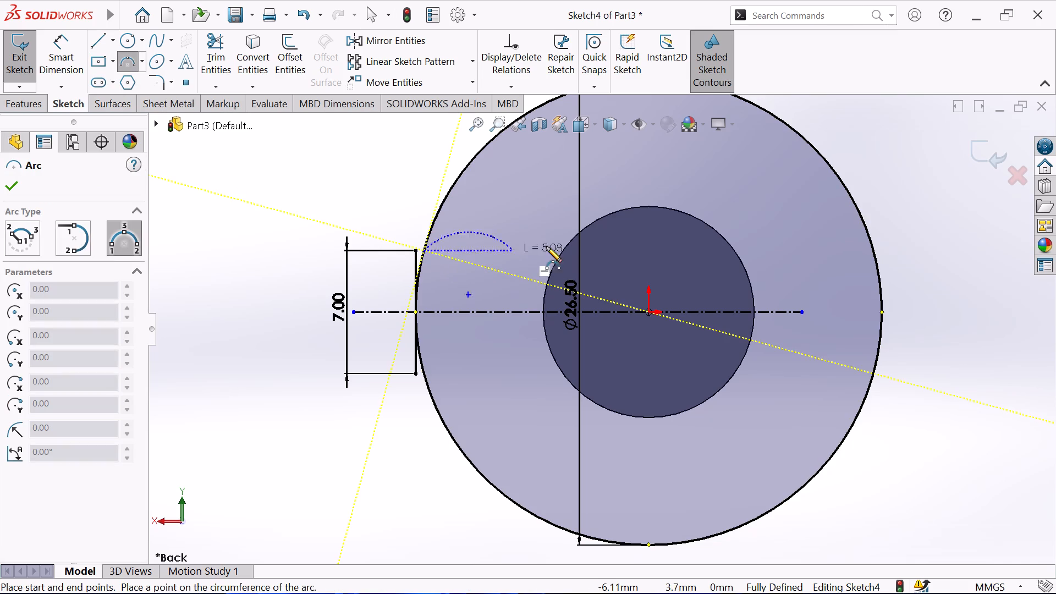
{"action": "left_click", "coordinate": [785, 122]}
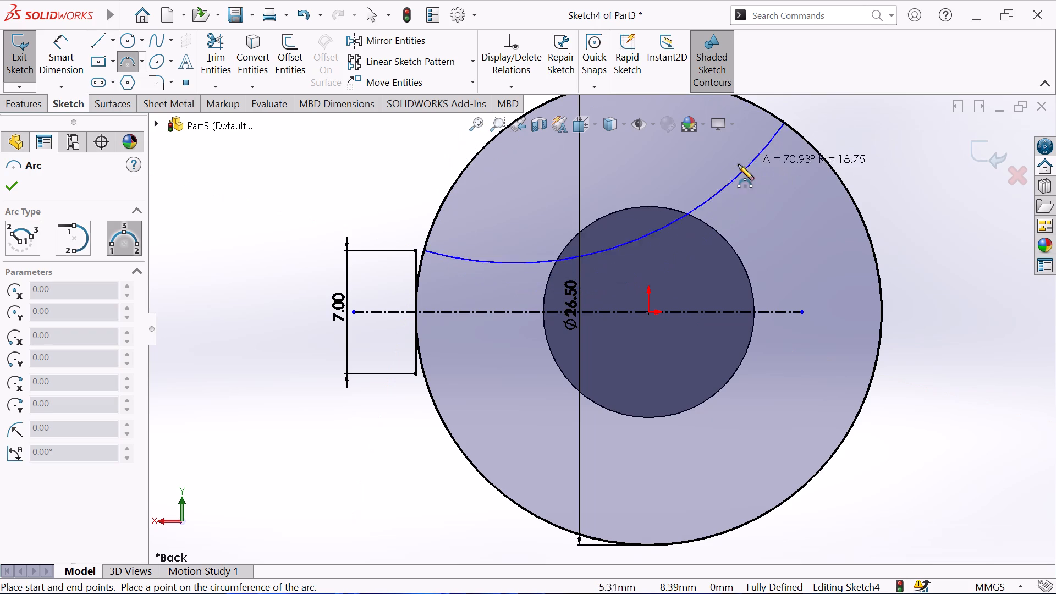
{"action": "left_click", "coordinate": [702, 165]}
{"action": "right_click", "coordinate": [873, 151]}
{"action": "left_click", "coordinate": [881, 164]}
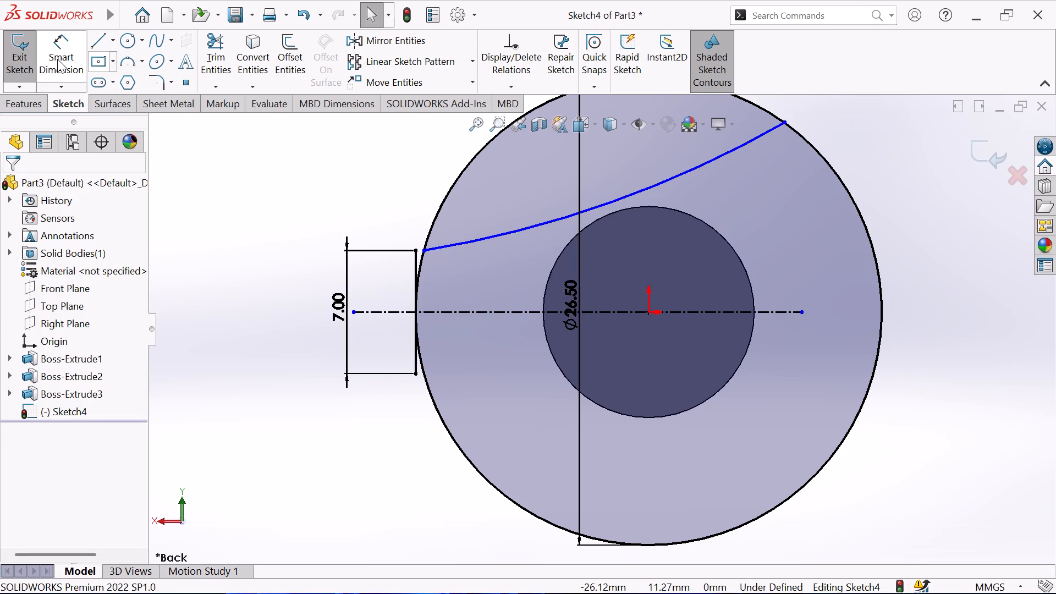
Dimension the new arc's radius as 28 mm.
{"action": "left_click", "coordinate": [57, 59]}
{"action": "left_click", "coordinate": [547, 224]}
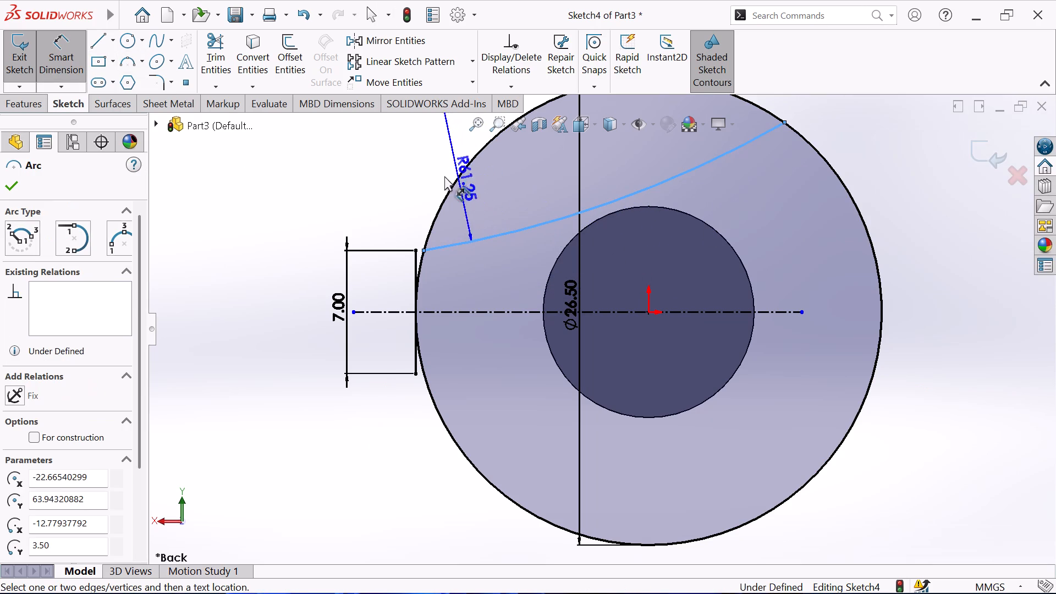
{"action": "left_click", "coordinate": [447, 176]}
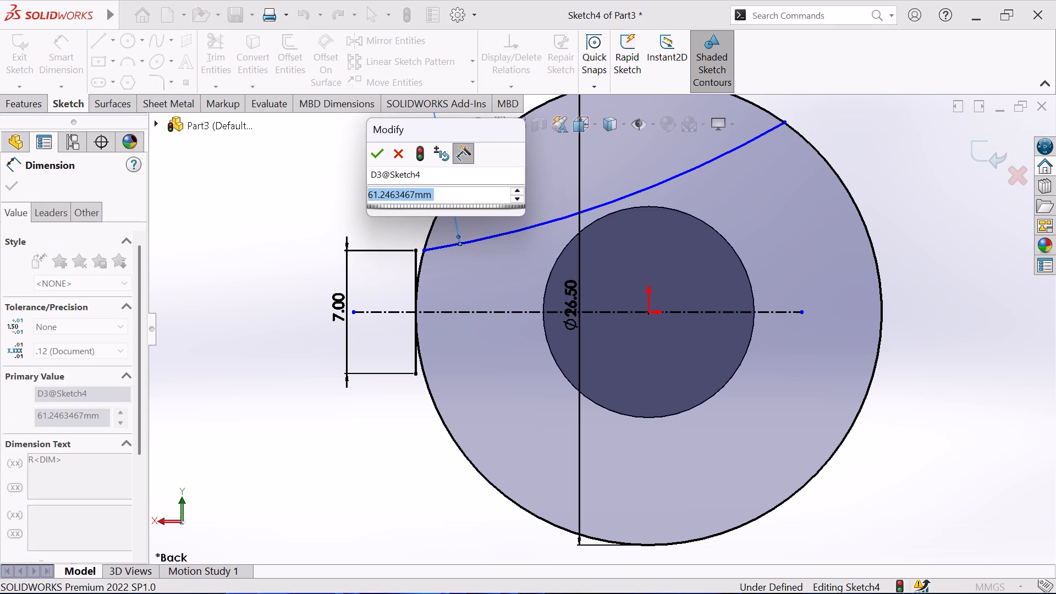
{"action": "type", "text": "28"}
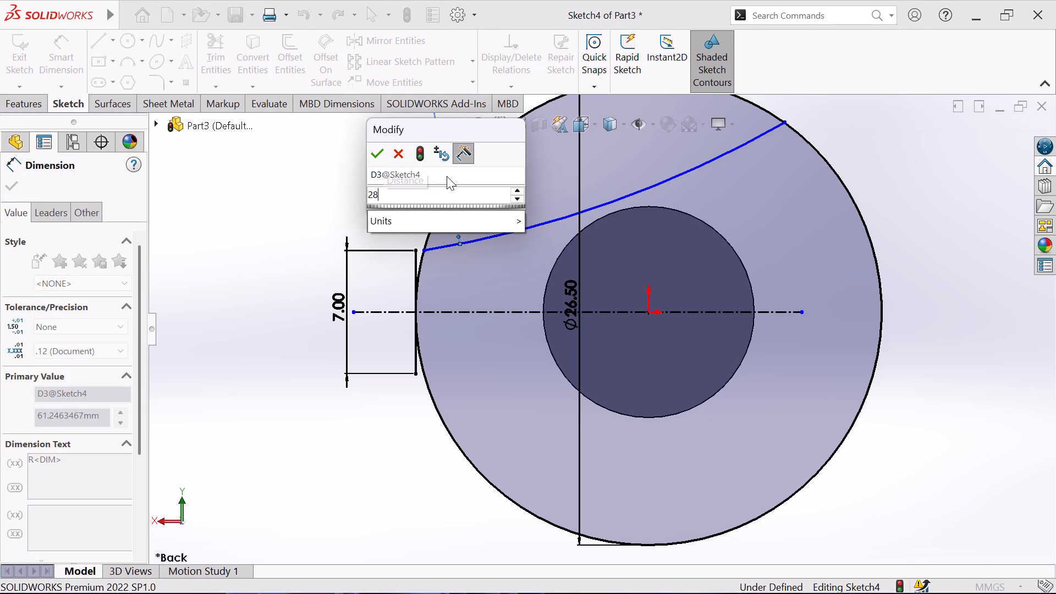
{"action": "key", "text": "Return"}
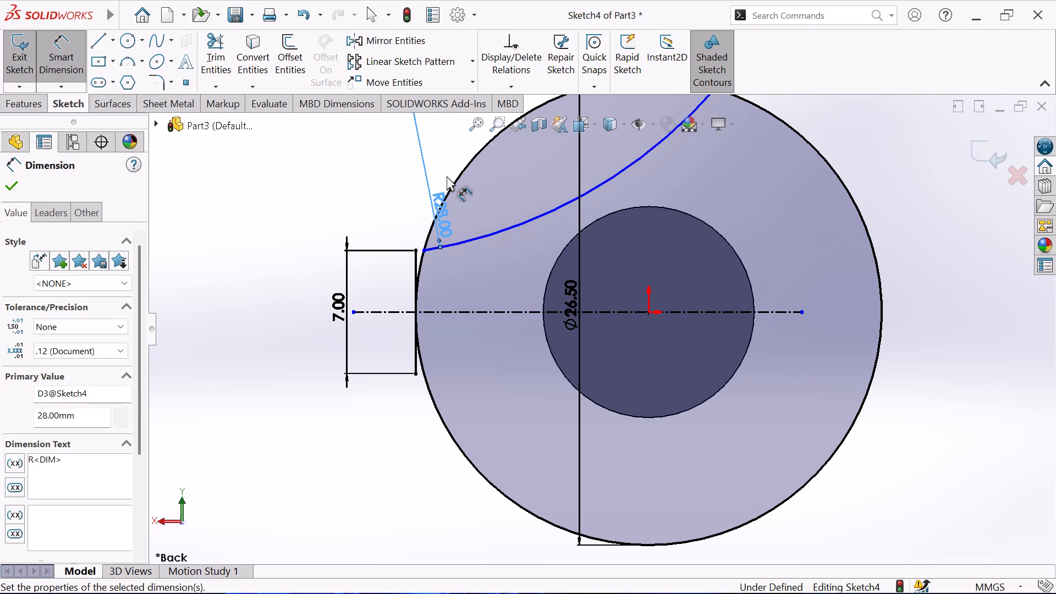
{"action": "scroll", "coordinate": [749, 322], "scroll_direction": "up", "scroll_amount": 2}
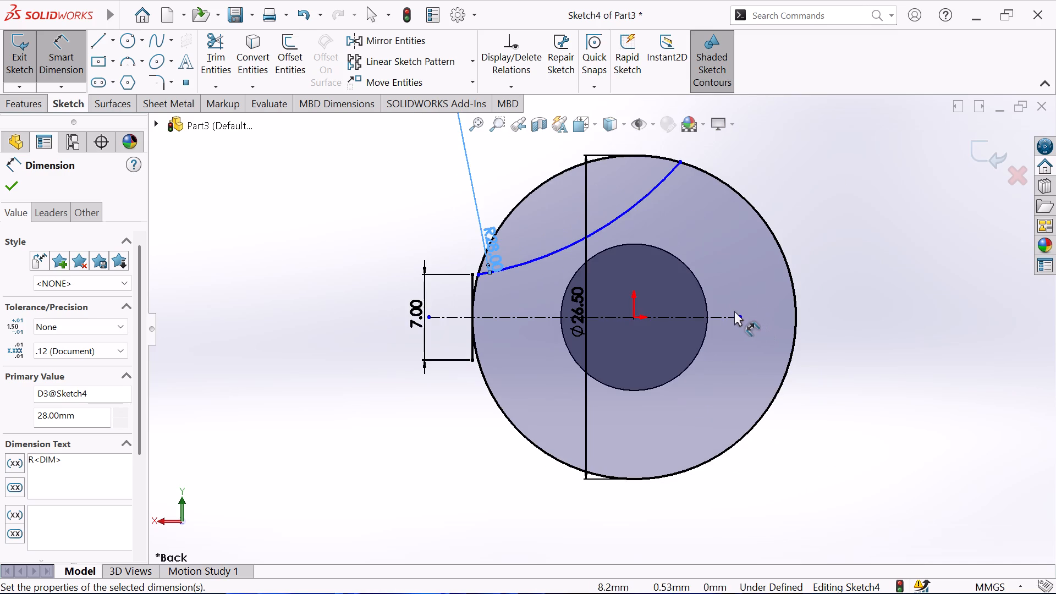
{"action": "right_click", "coordinate": [411, 235]}
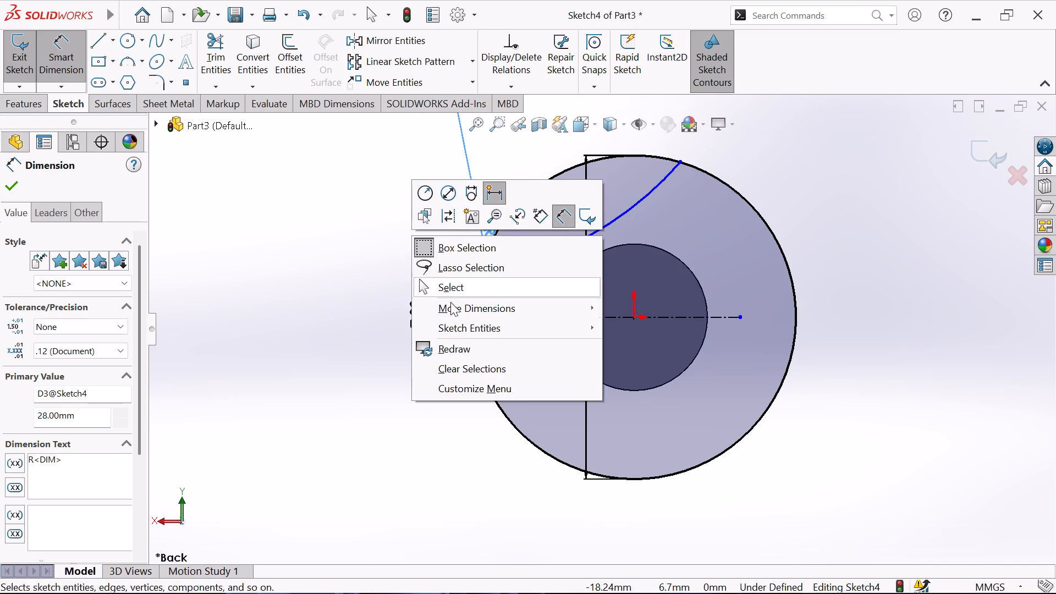
{"action": "left_click", "coordinate": [457, 284]}
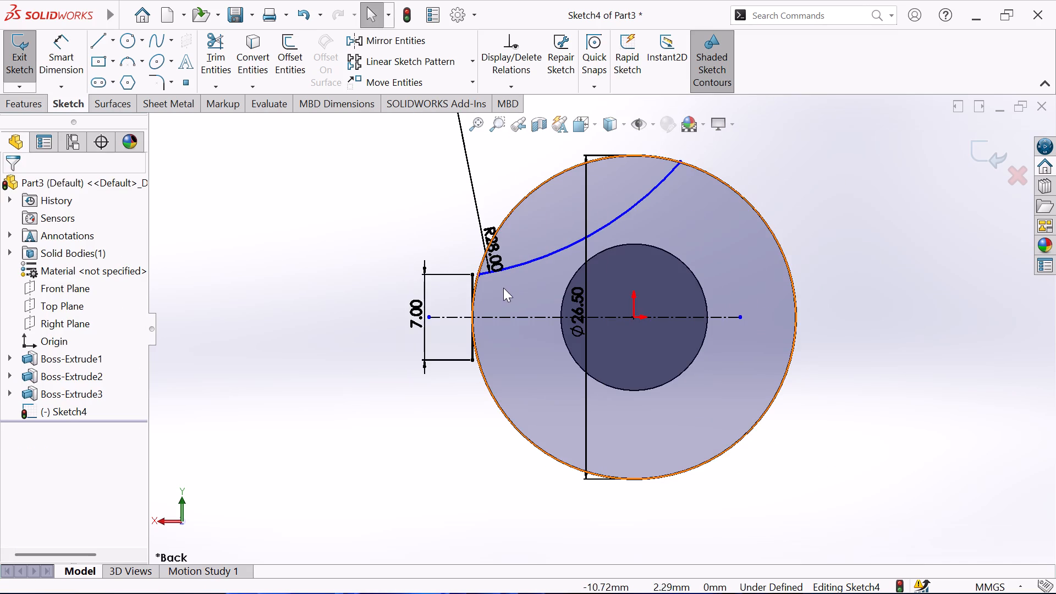
Mirror the 28 mm radius arc about the horizontal centerline, keeping the original.
{"action": "left_click", "coordinate": [510, 268]}
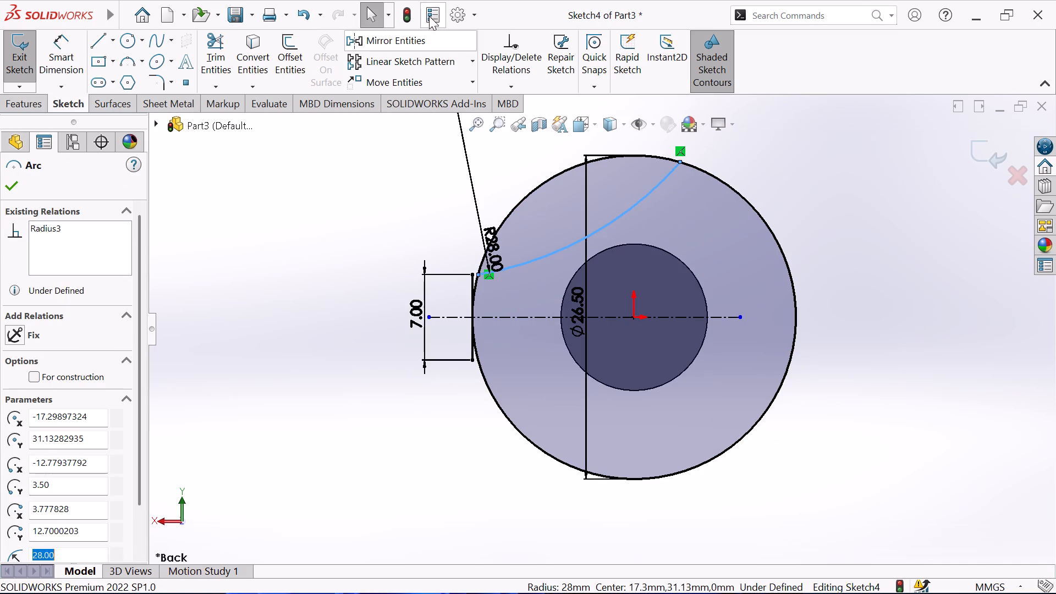
{"action": "left_click", "coordinate": [413, 41]}
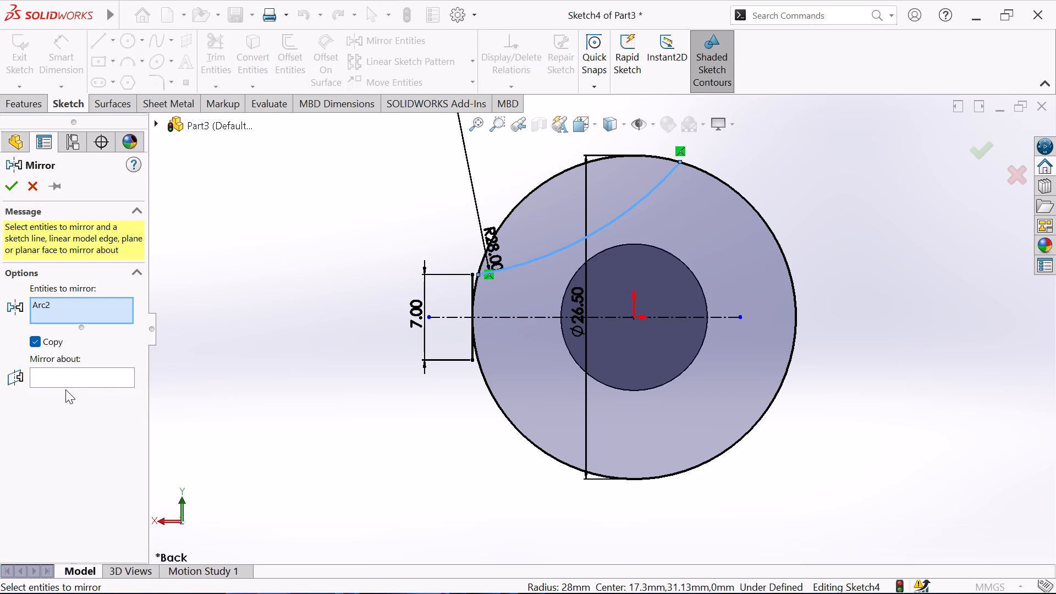
{"action": "left_click", "coordinate": [68, 375]}
{"action": "left_click", "coordinate": [540, 316]}
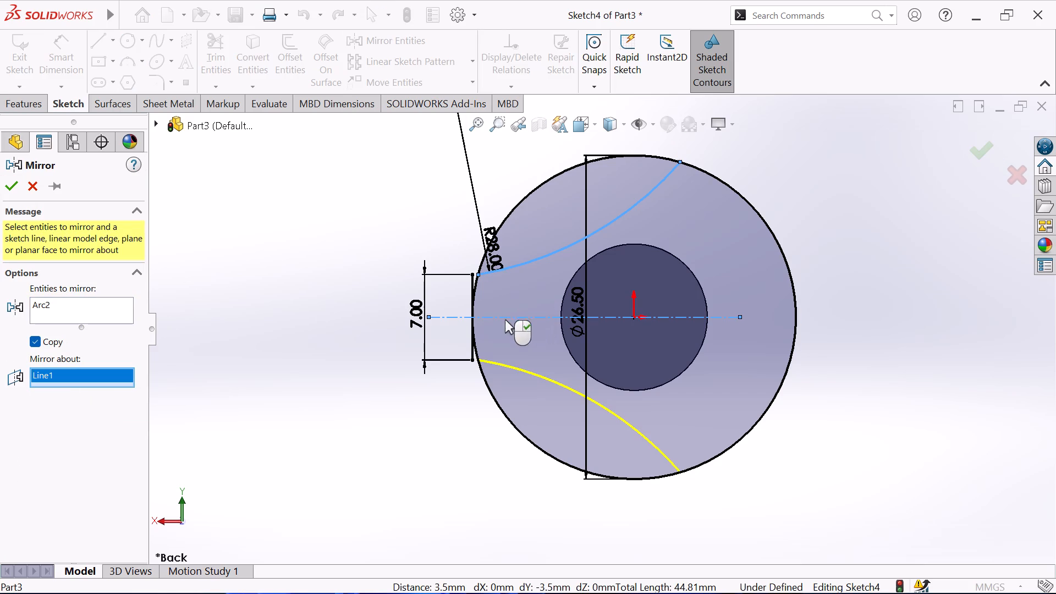
{"action": "left_click", "coordinate": [5, 189]}
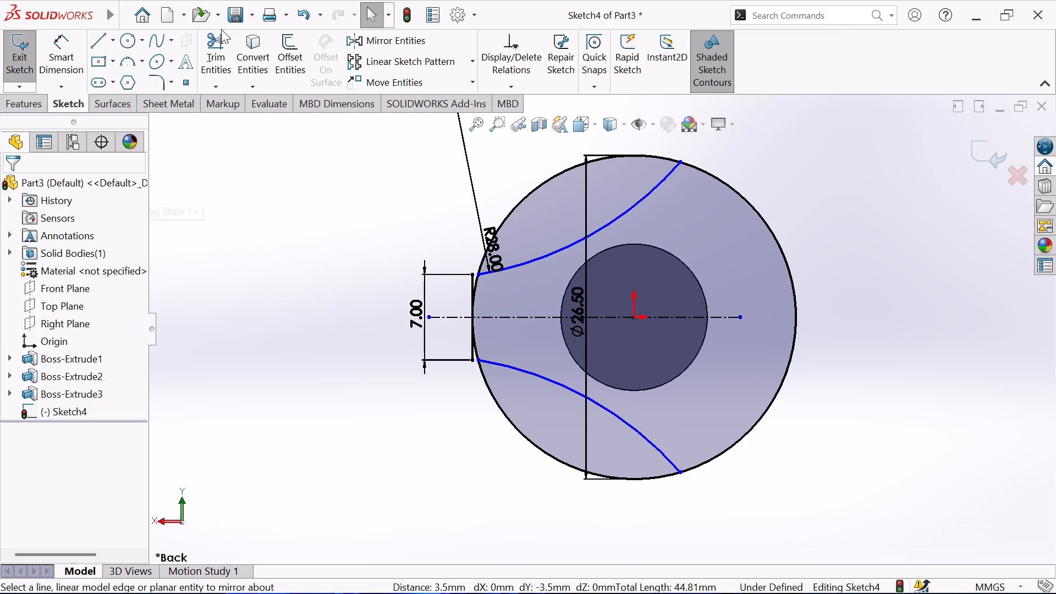
Trim away the circle portions outside the two arcs and the 7 mm tangent line, accepting deletion of its associated dimension.
{"action": "left_click", "coordinate": [215, 43]}
{"action": "left_click", "coordinate": [553, 180]}
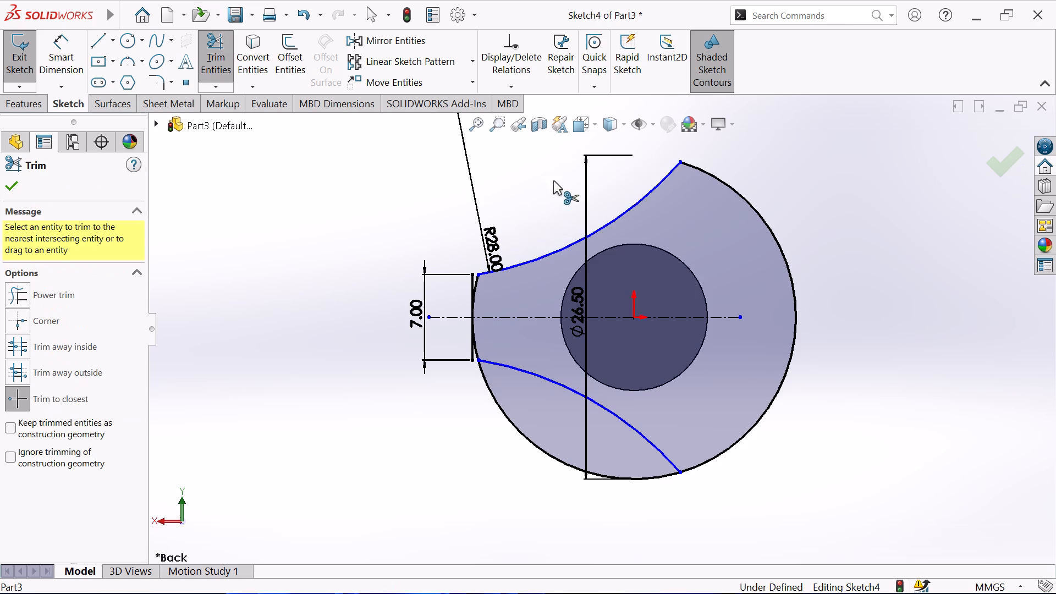
{"action": "left_click", "coordinate": [510, 422]}
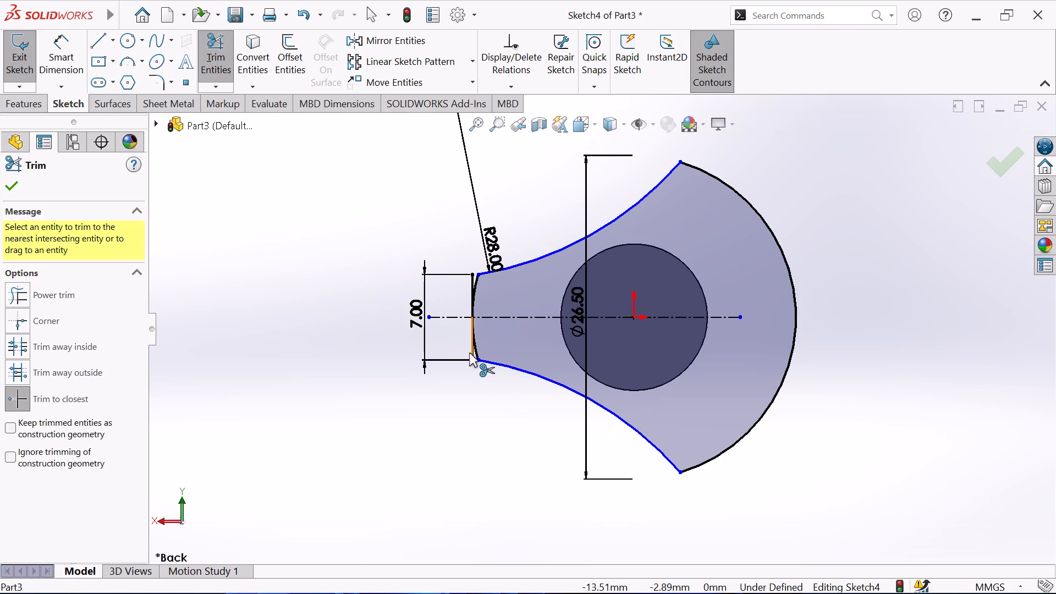
{"action": "left_click", "coordinate": [469, 353]}
{"action": "left_click", "coordinate": [553, 317]}
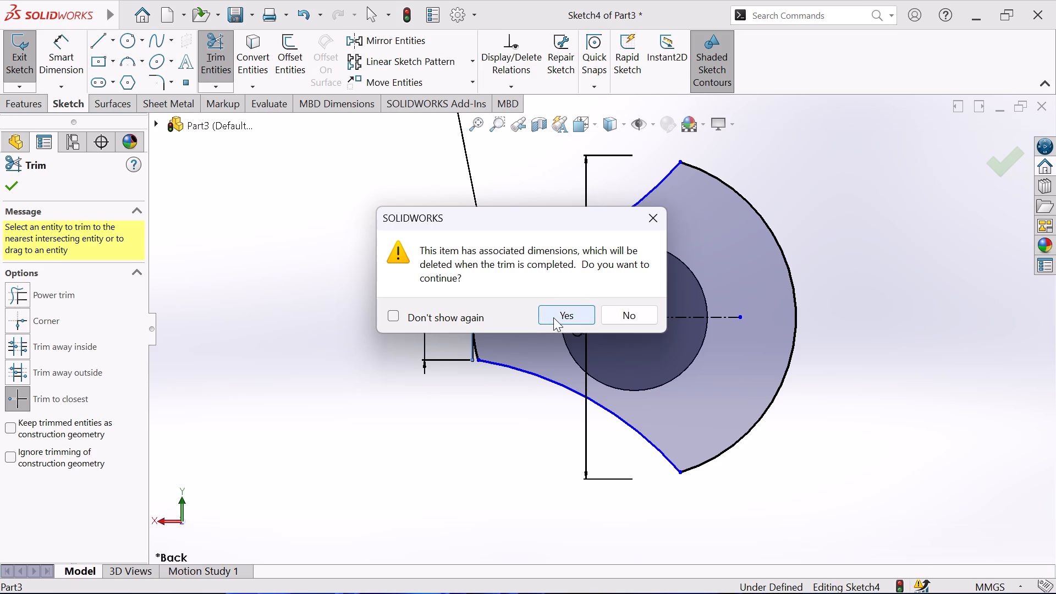
{"action": "left_click", "coordinate": [472, 282]}
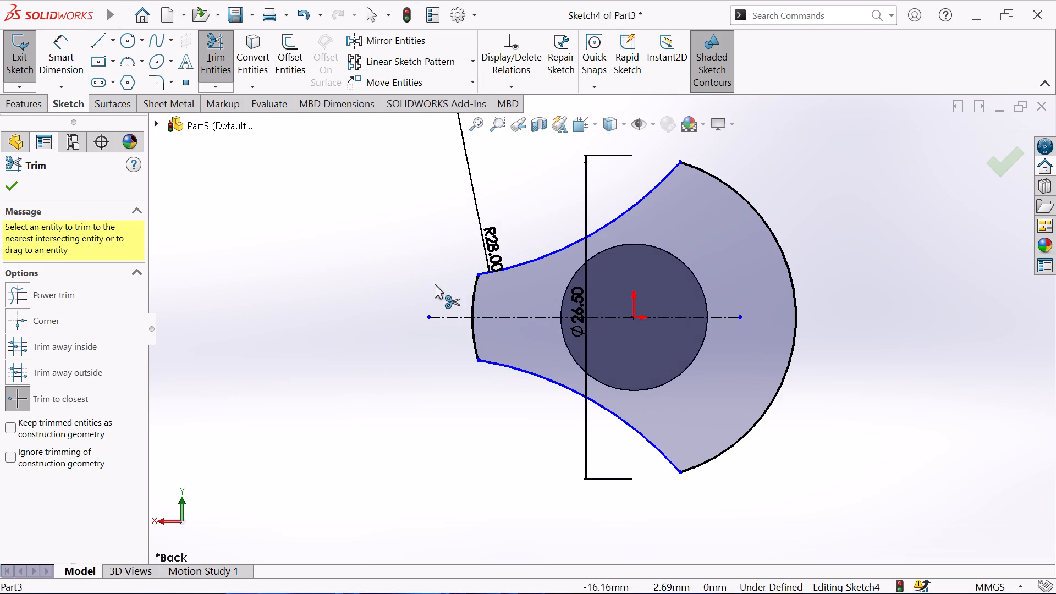
{"action": "right_click", "coordinate": [415, 282]}
{"action": "left_click", "coordinate": [458, 340]}
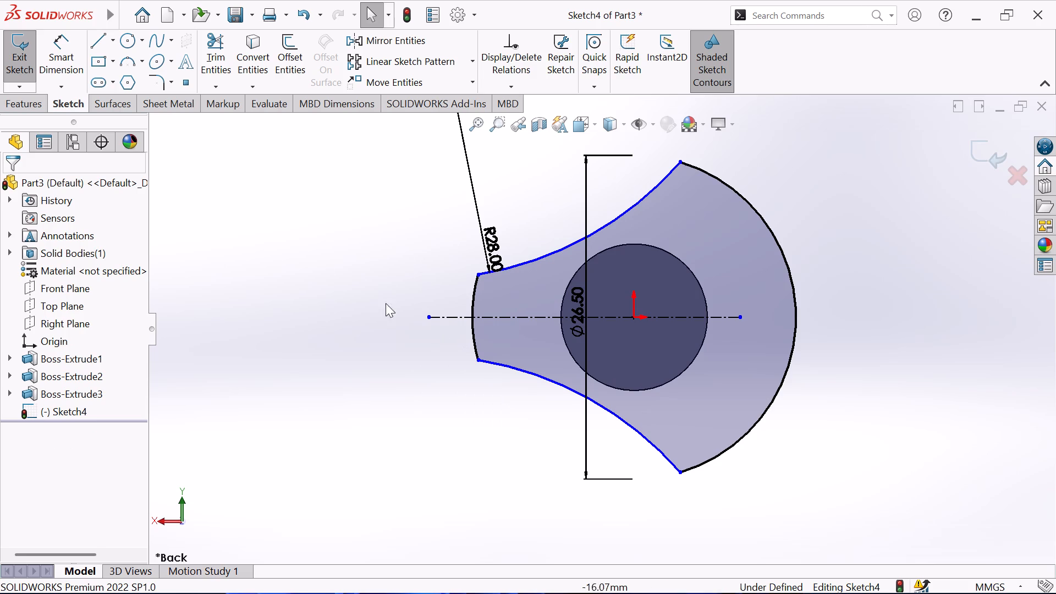
Extrude the closed profile as a Blind boss 8 mm deep, merged with the cylindrical body.
{"action": "left_click", "coordinate": [24, 106]}
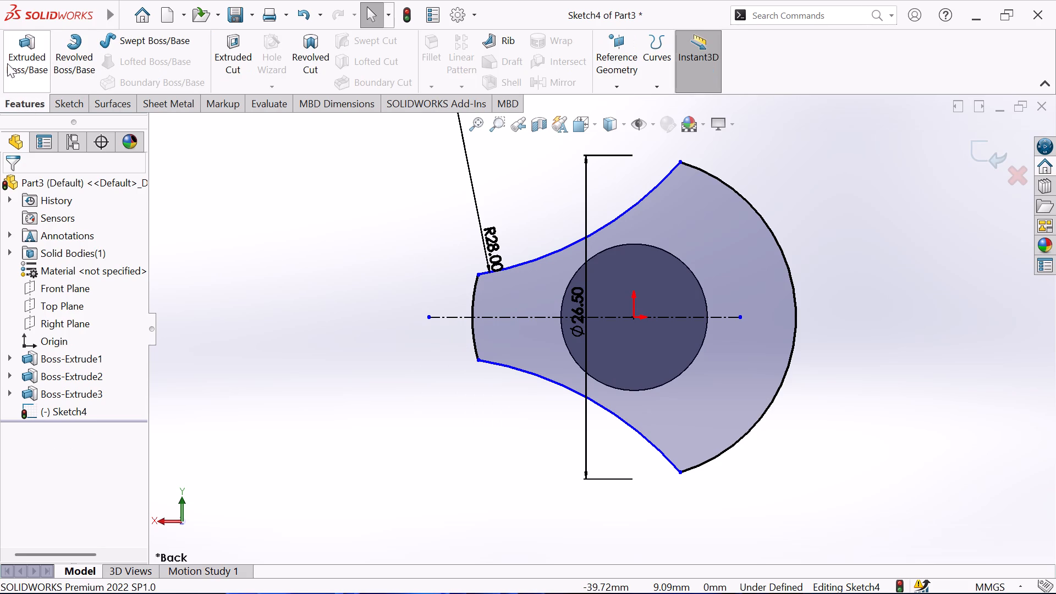
{"action": "left_click", "coordinate": [7, 63]}
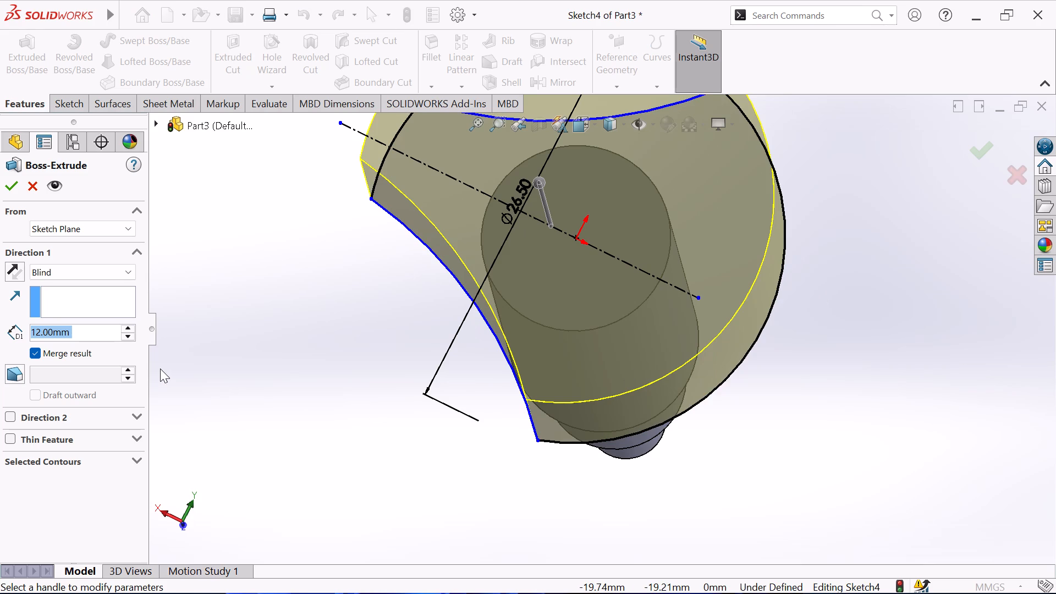
{"action": "key", "text": "8"}
{"action": "key", "text": "Return"}
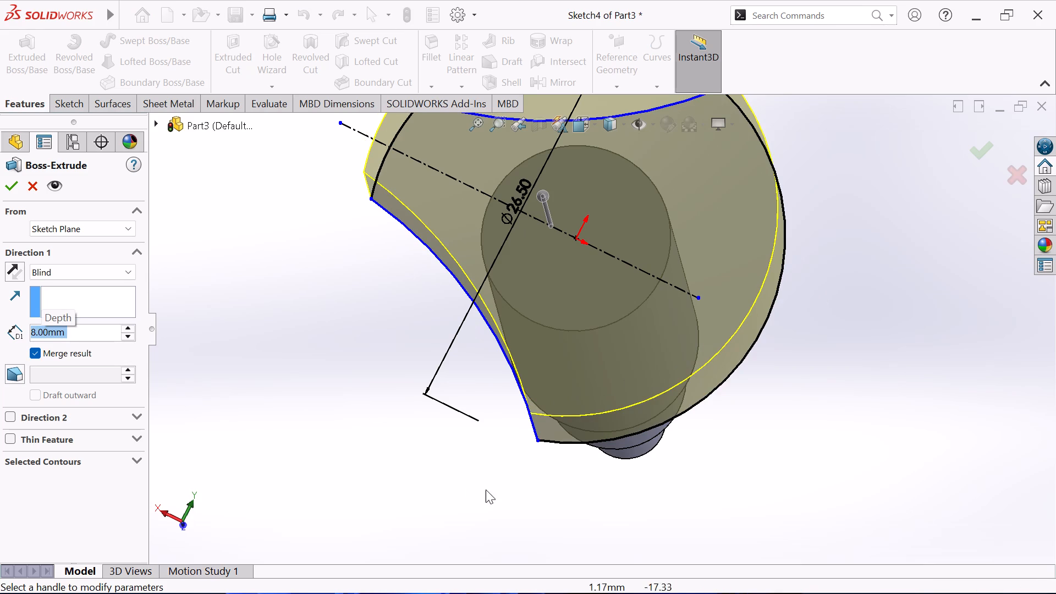
{"action": "middle_click_drag", "start_coordinate": [404, 376], "coordinate": [411, 307]}
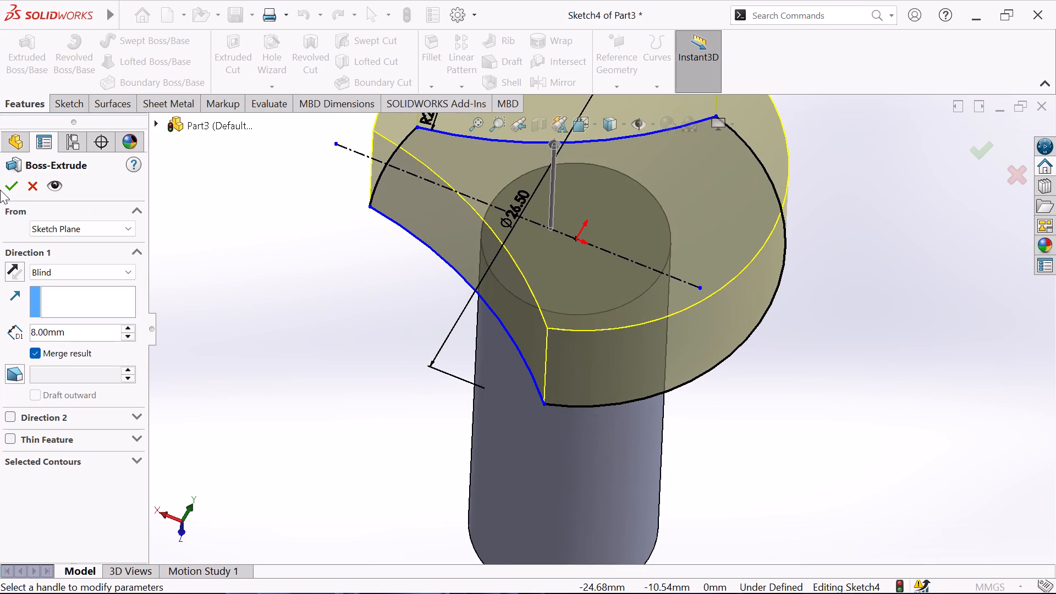
{"action": "left_click", "coordinate": [7, 186]}
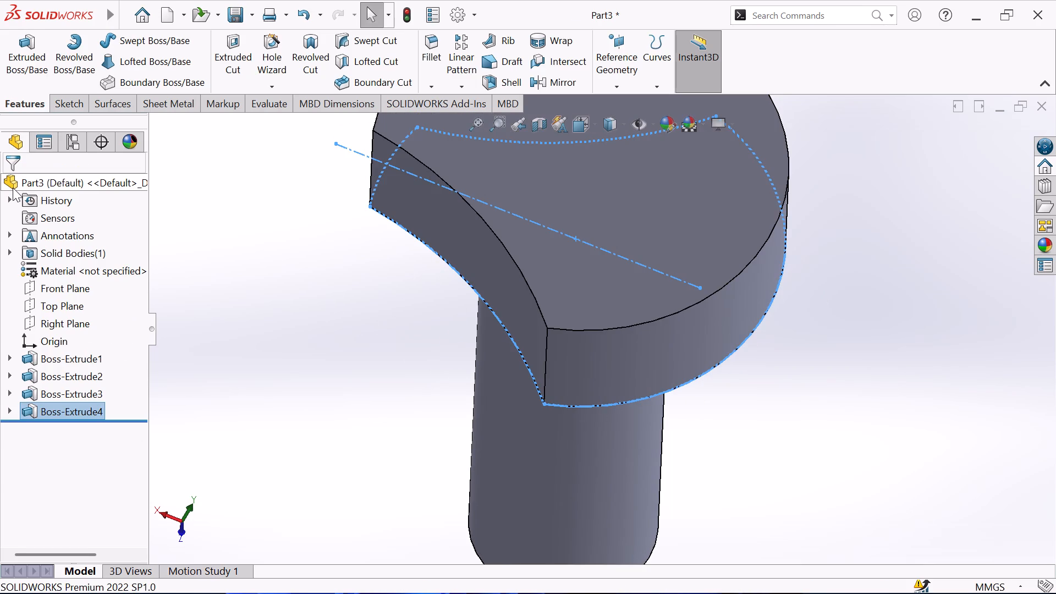
{"action": "key", "text": "Escape"}
On the 8 mm head's outer face, sketch a circle of about 1.86 mm radius near the narrow end, horizontally aligned with the origin.
{"action": "scroll", "coordinate": [288, 202], "scroll_direction": "up", "scroll_amount": 2}
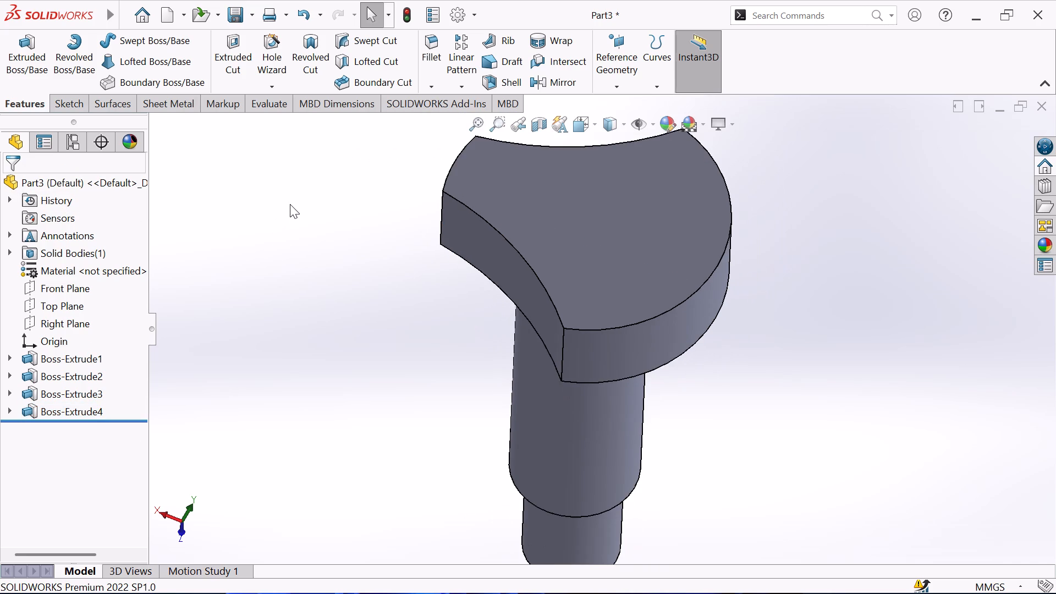
{"action": "left_click", "coordinate": [496, 187]}
{"action": "left_click", "coordinate": [68, 111]}
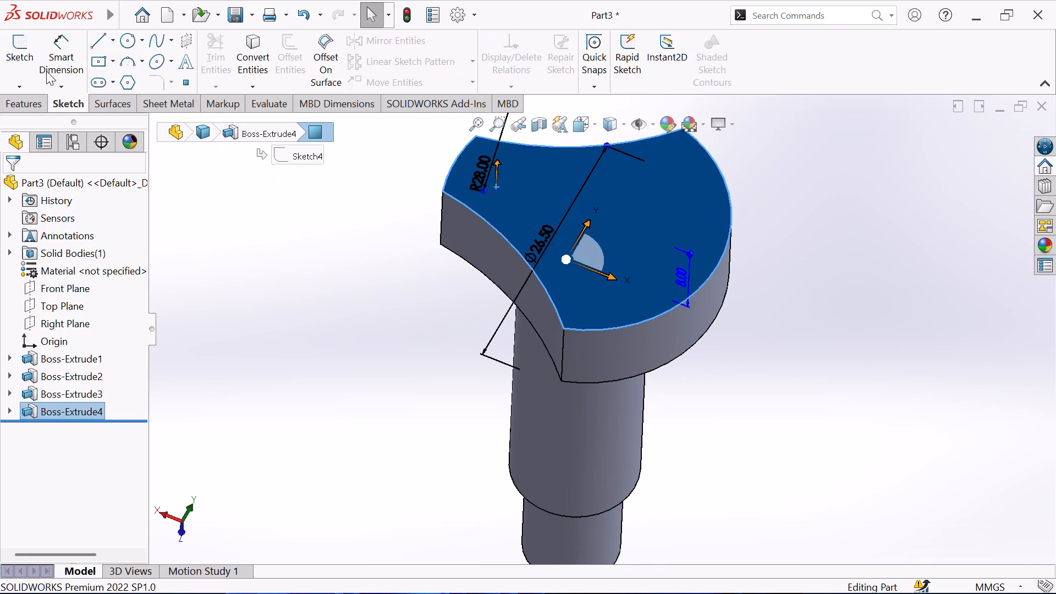
{"action": "left_click", "coordinate": [0, 46]}
{"action": "left_click", "coordinate": [19, 51]}
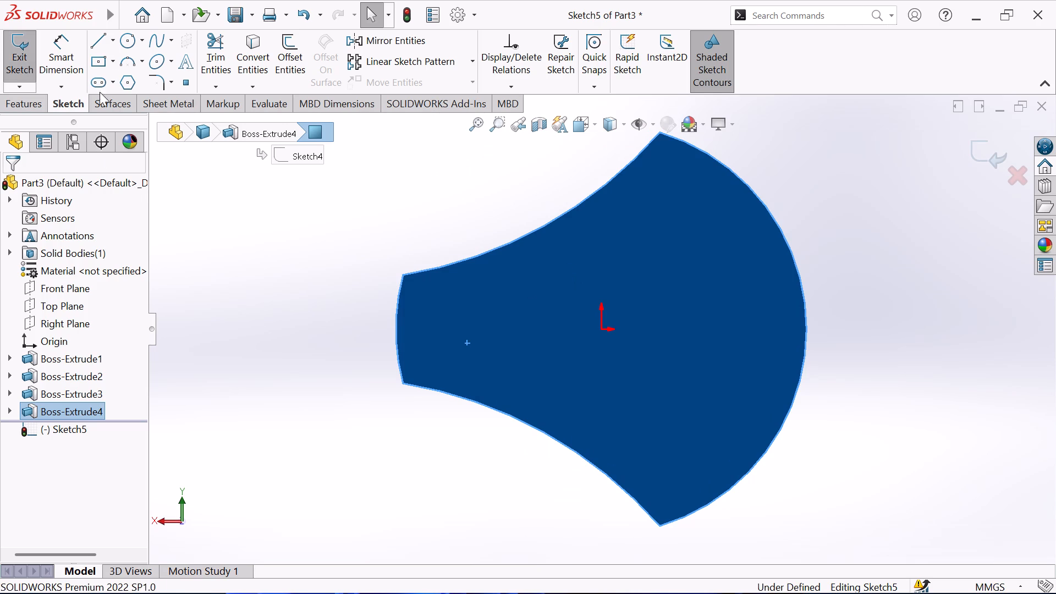
{"action": "left_click", "coordinate": [128, 43]}
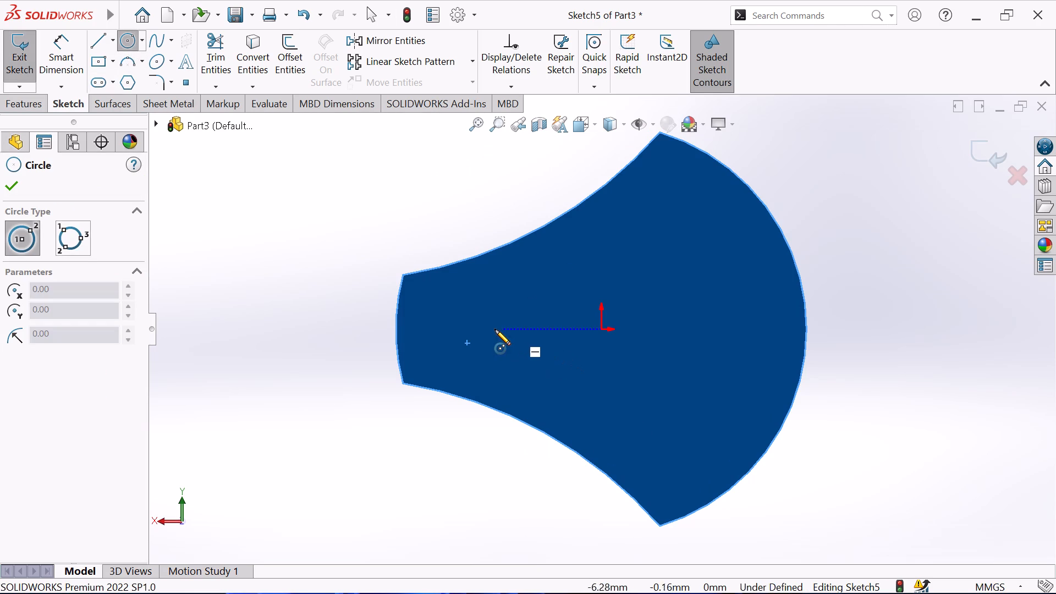
{"action": "left_click", "coordinate": [460, 331]}
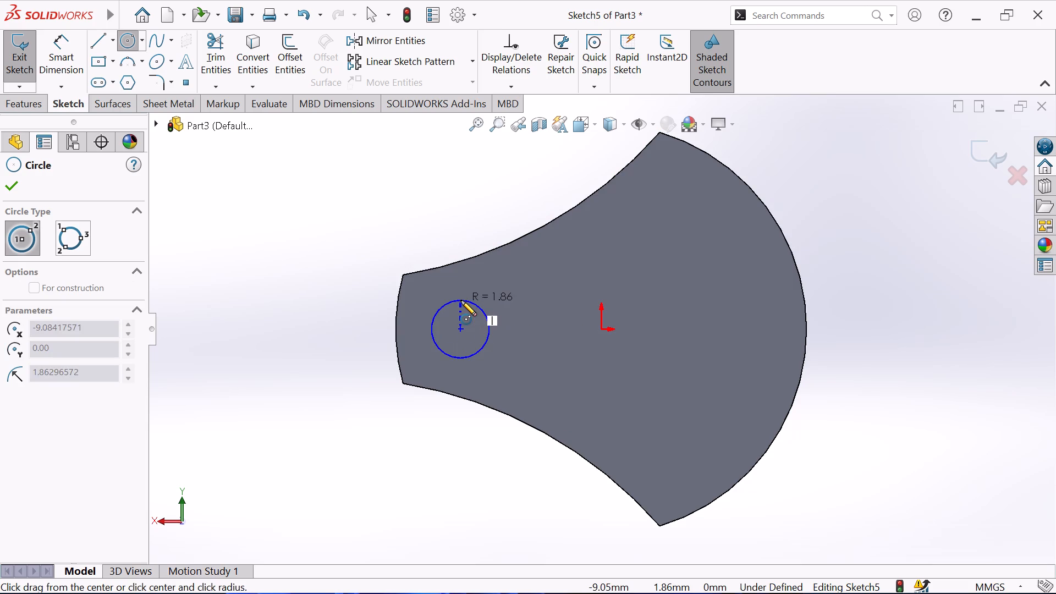
{"action": "left_click", "coordinate": [461, 300]}
{"action": "left_click", "coordinate": [17, 186]}
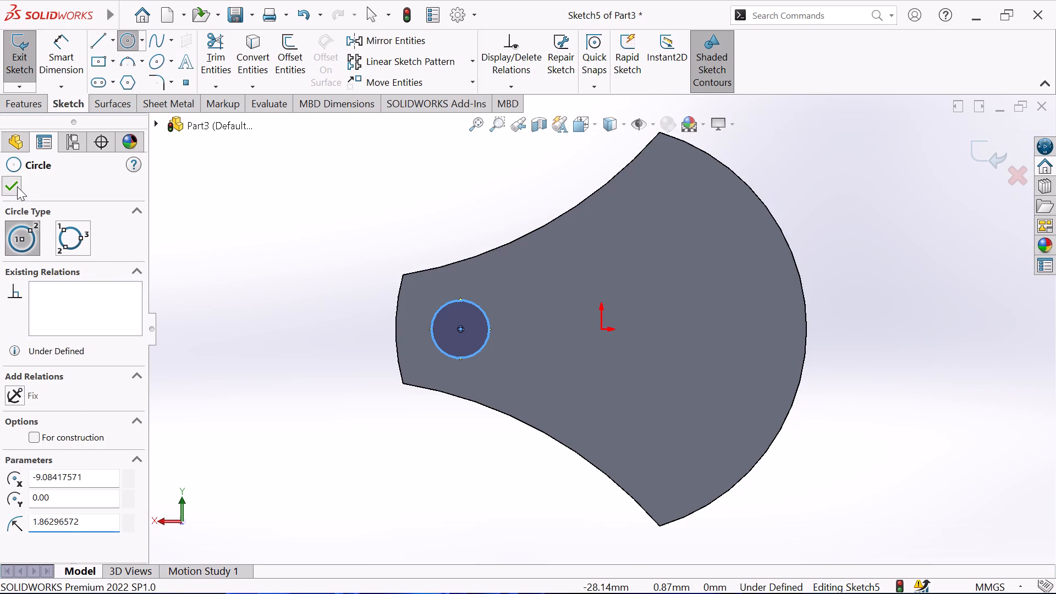
Dimension the small circle to 5 mm diameter, with its center 8 mm from the origin.
{"action": "left_click", "coordinate": [56, 68]}
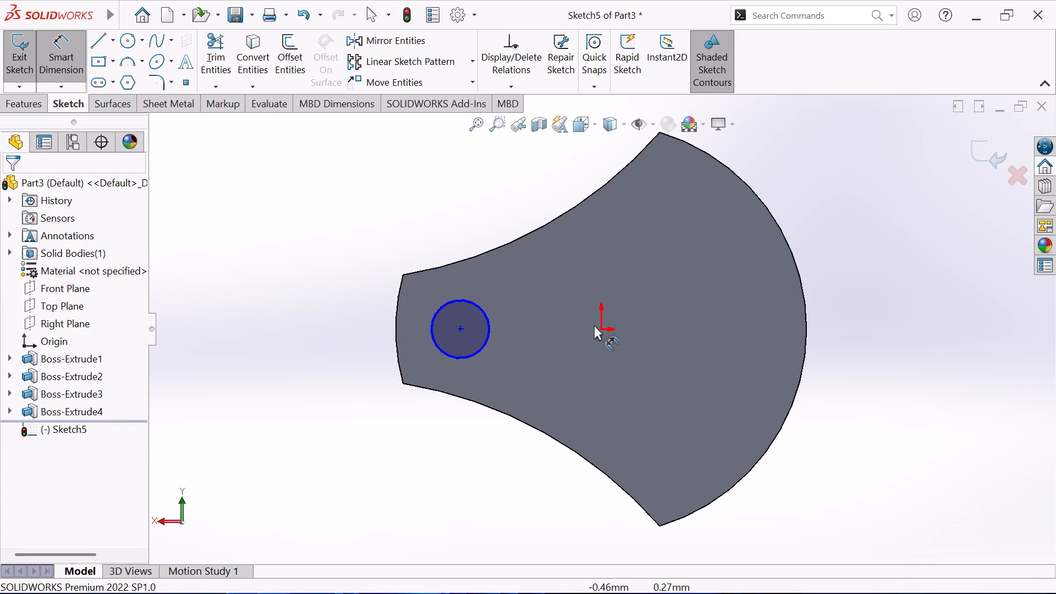
{"action": "left_click", "coordinate": [601, 328]}
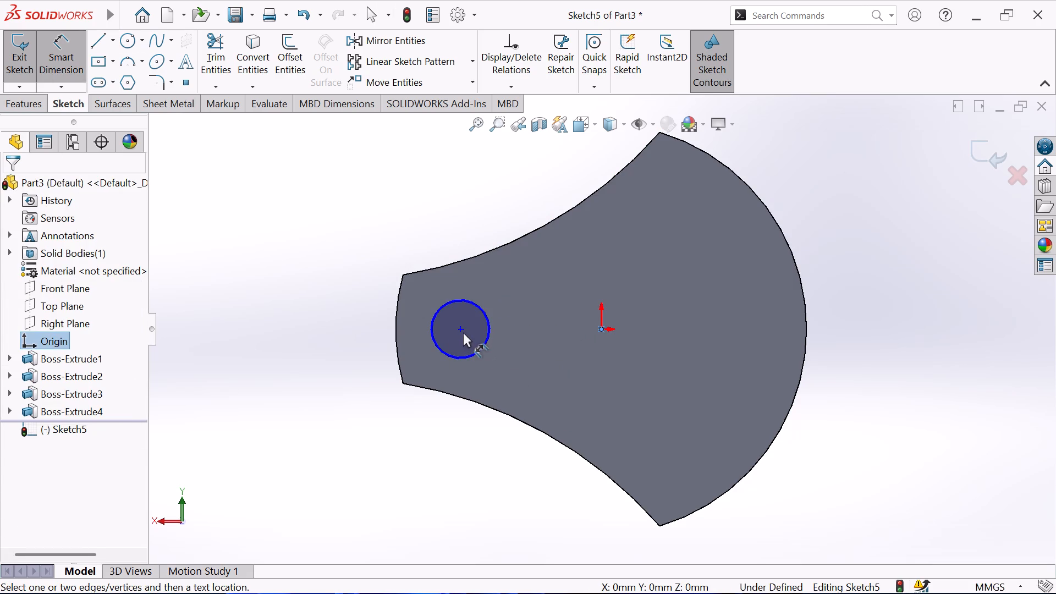
{"action": "left_click", "coordinate": [460, 329]}
{"action": "left_click", "coordinate": [527, 374]}
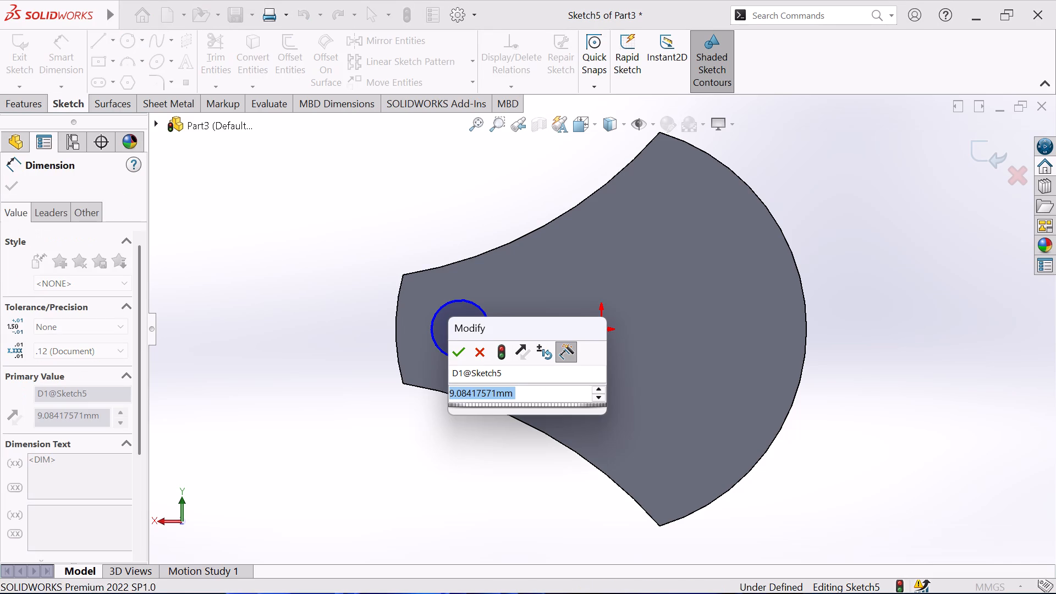
{"action": "key", "text": "8"}
{"action": "key", "text": "Return"}
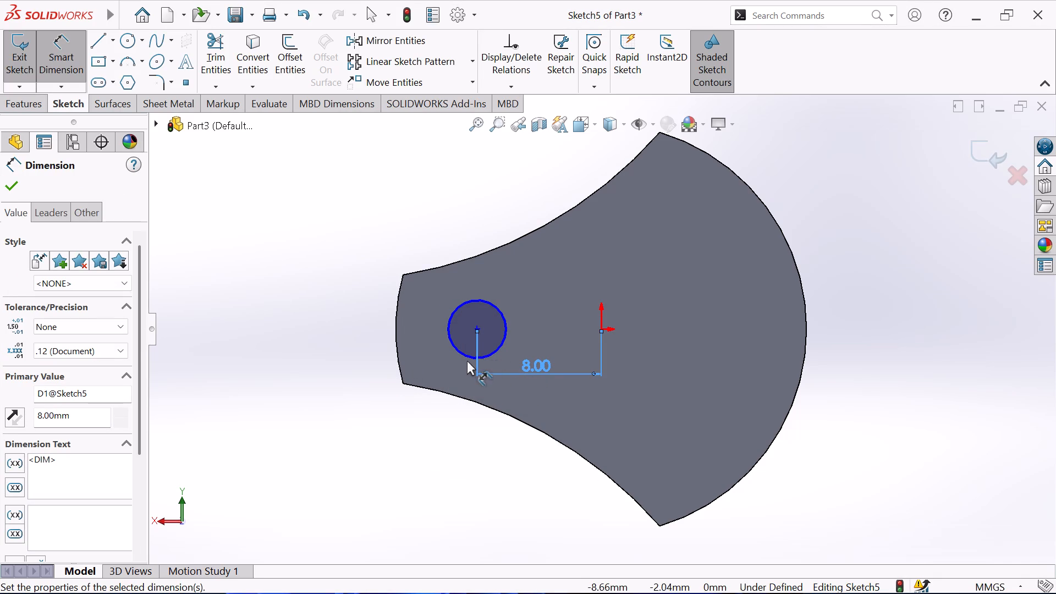
{"action": "left_click", "coordinate": [467, 358]}
{"action": "left_click", "coordinate": [430, 335]}
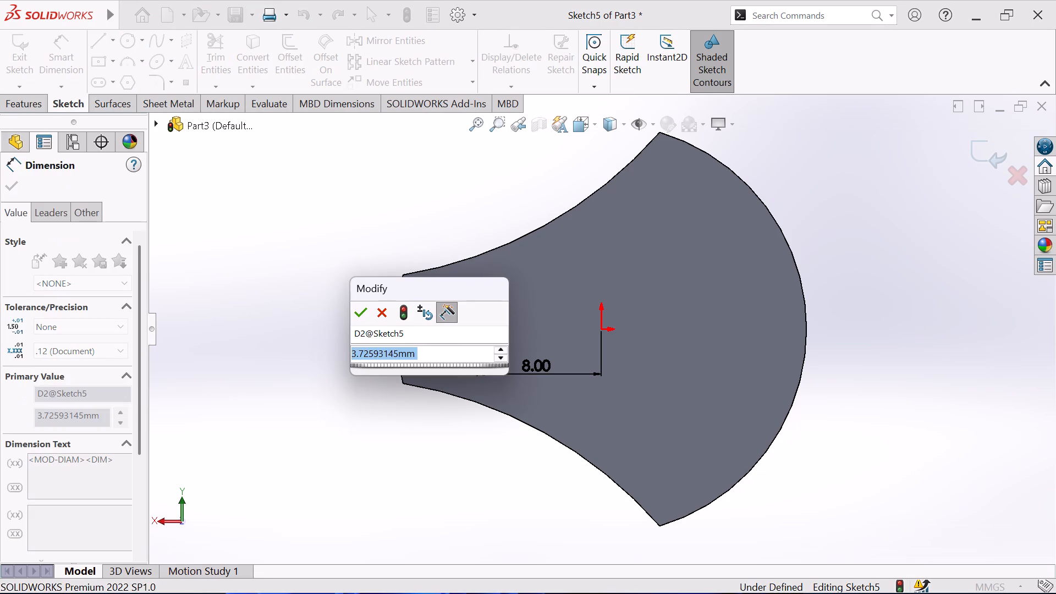
{"action": "key", "text": "5"}
{"action": "key", "text": "Return"}
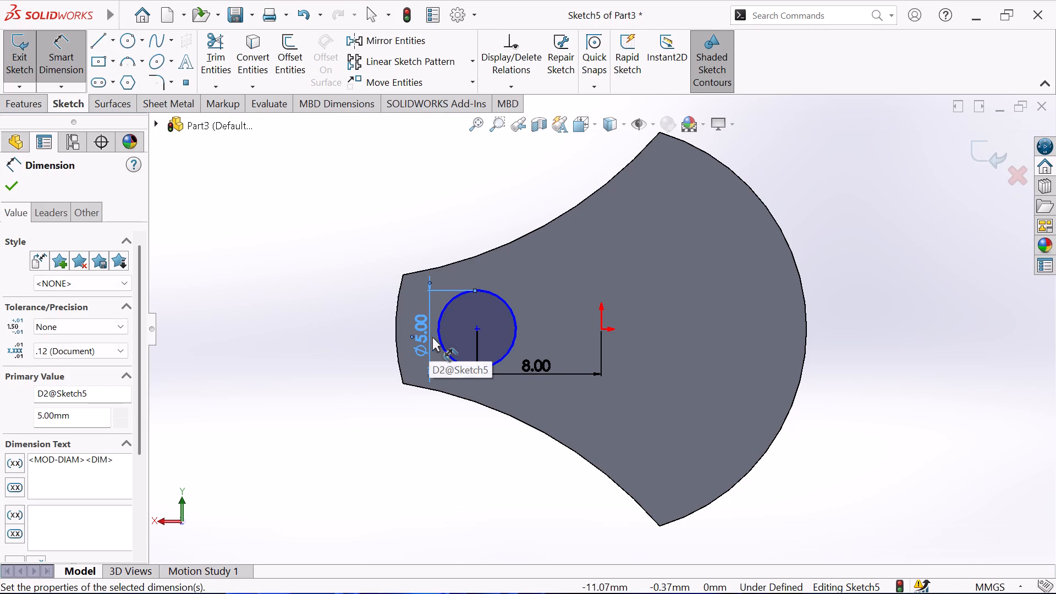
Add a dimension between the small circle's center and the head's upper concave edge, keeping the proposed value.
{"action": "left_click", "coordinate": [477, 331]}
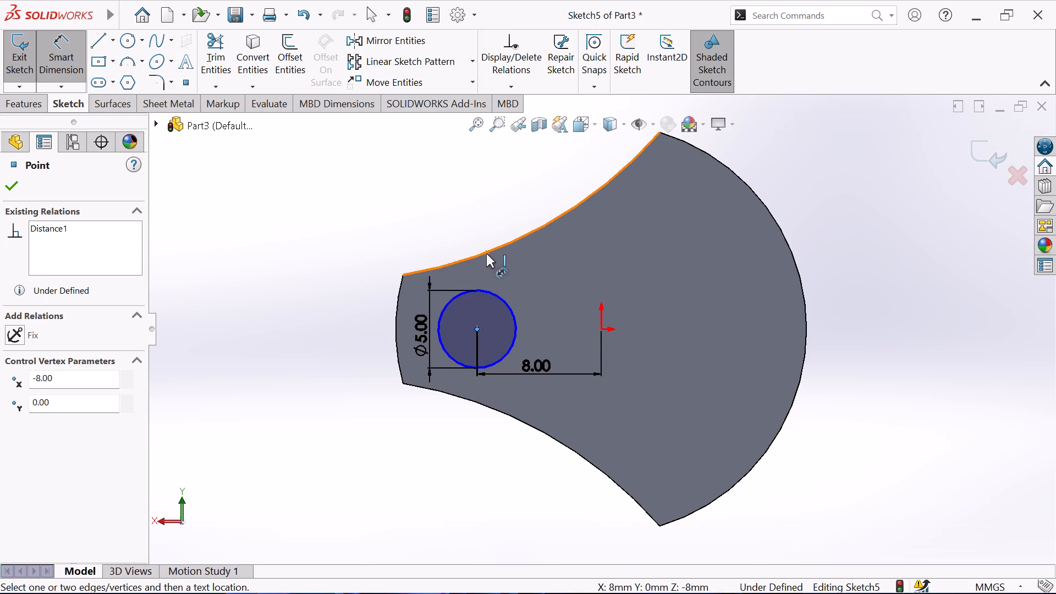
{"action": "left_click", "coordinate": [486, 254]}
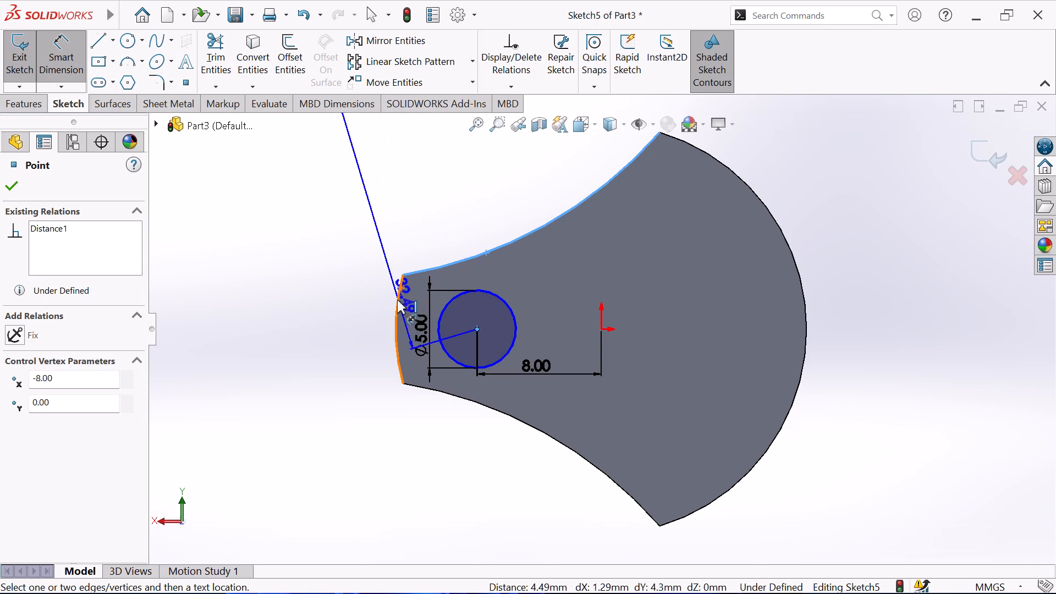
{"action": "left_click", "coordinate": [368, 301]}
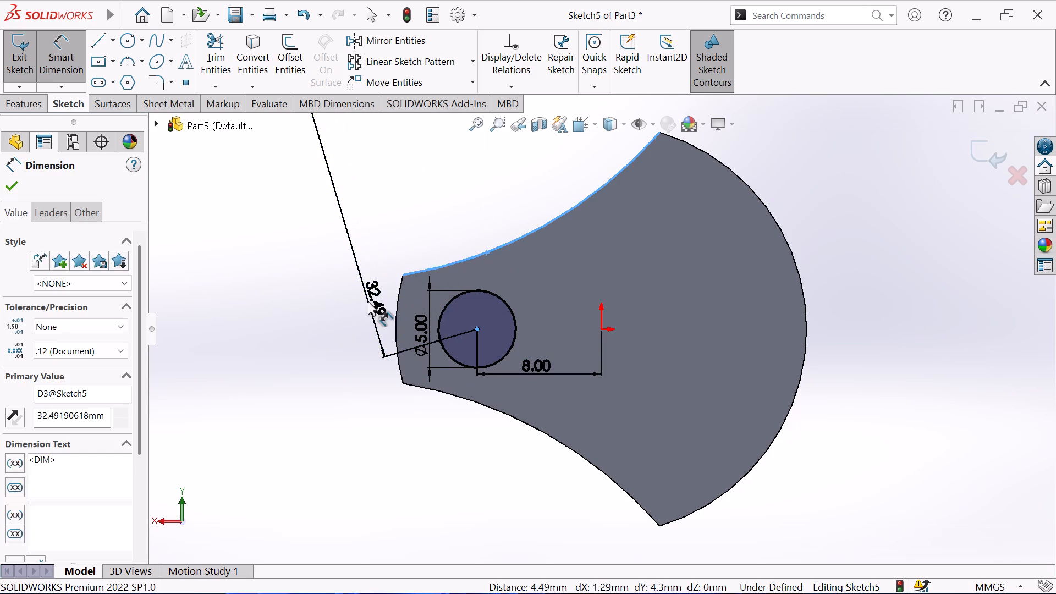
{"action": "left_click", "coordinate": [293, 280]}
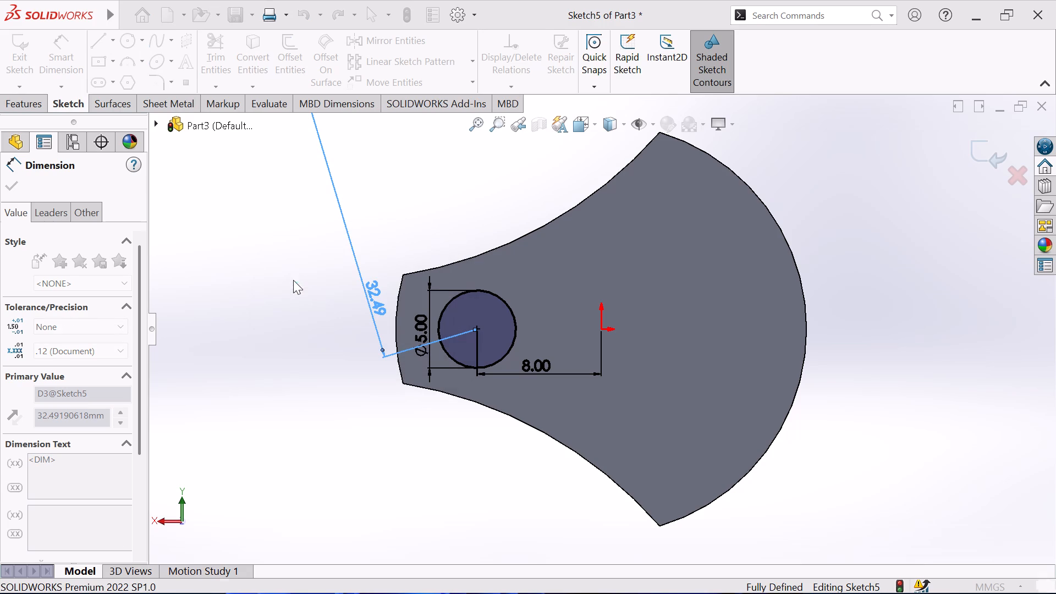
{"action": "left_click", "coordinate": [14, 183]}
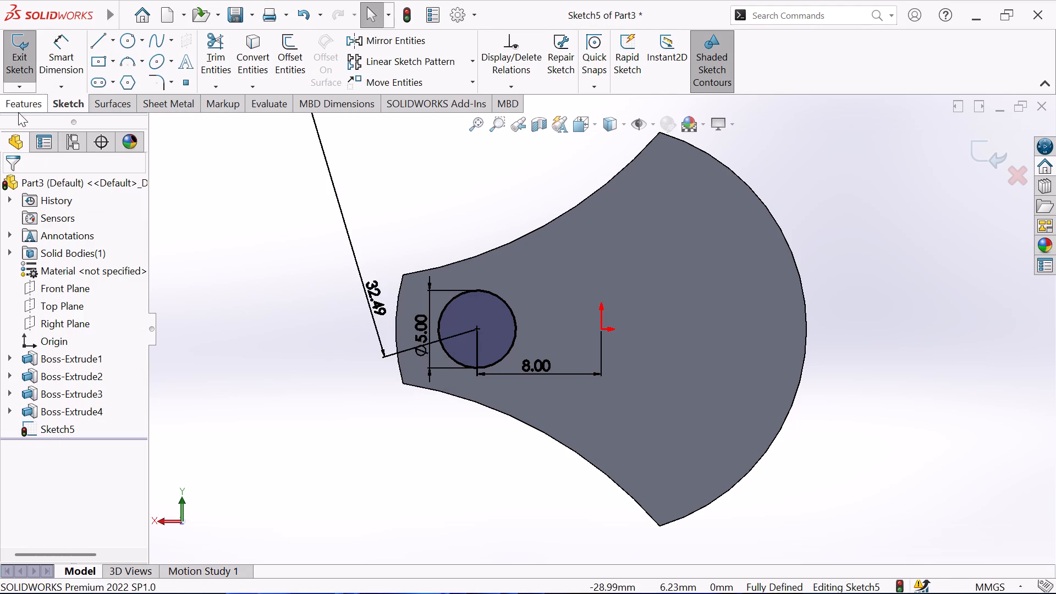
Extrude the 5 mm circle as a Blind boss 8 mm deep, merged with the head.
{"action": "left_click", "coordinate": [18, 112]}
{"action": "left_click", "coordinate": [18, 57]}
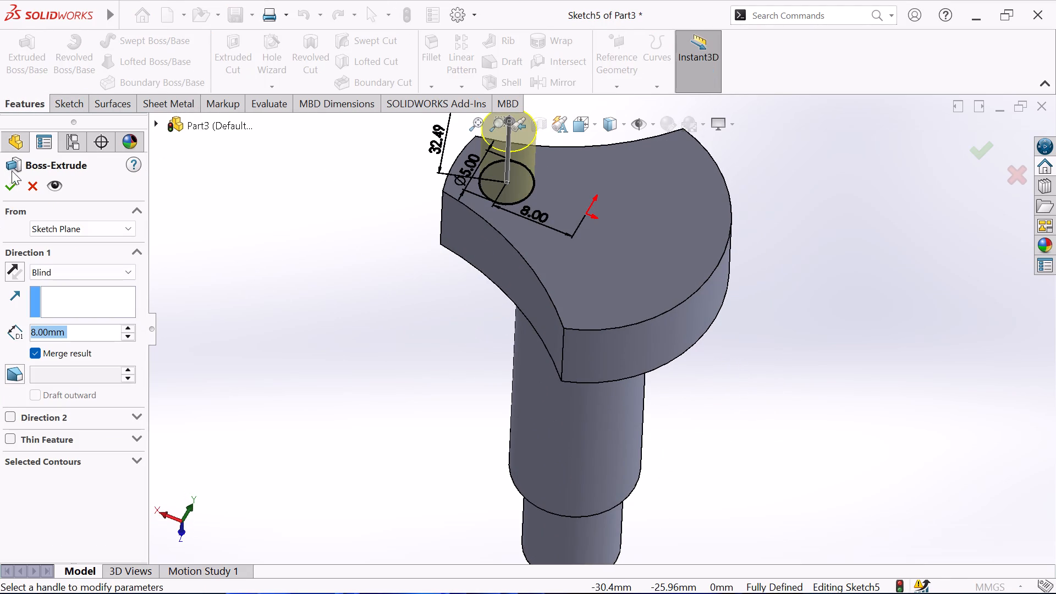
{"action": "left_click", "coordinate": [15, 180]}
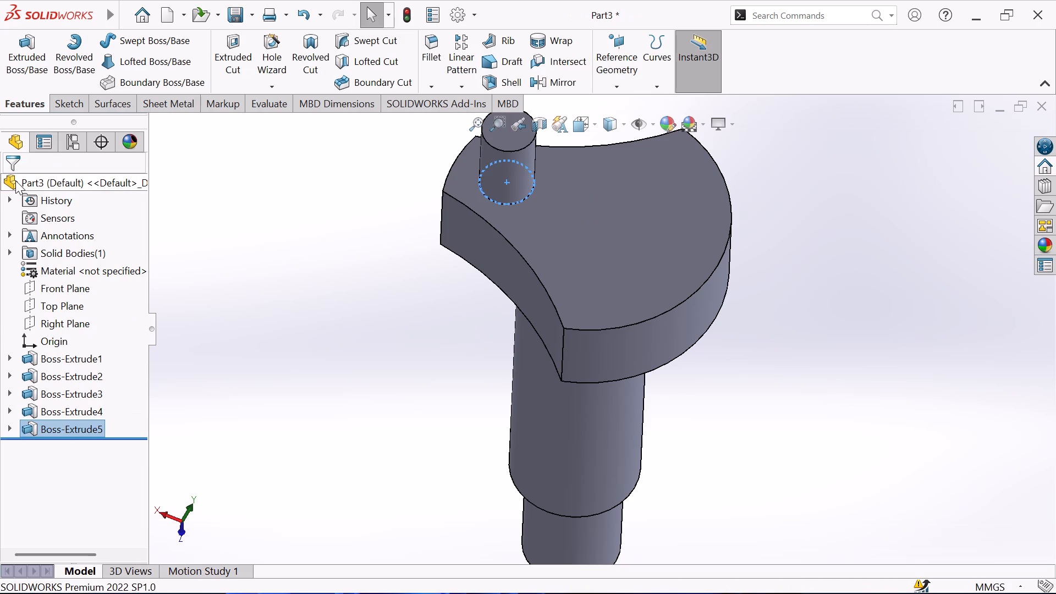
{"action": "left_click", "coordinate": [318, 260]}
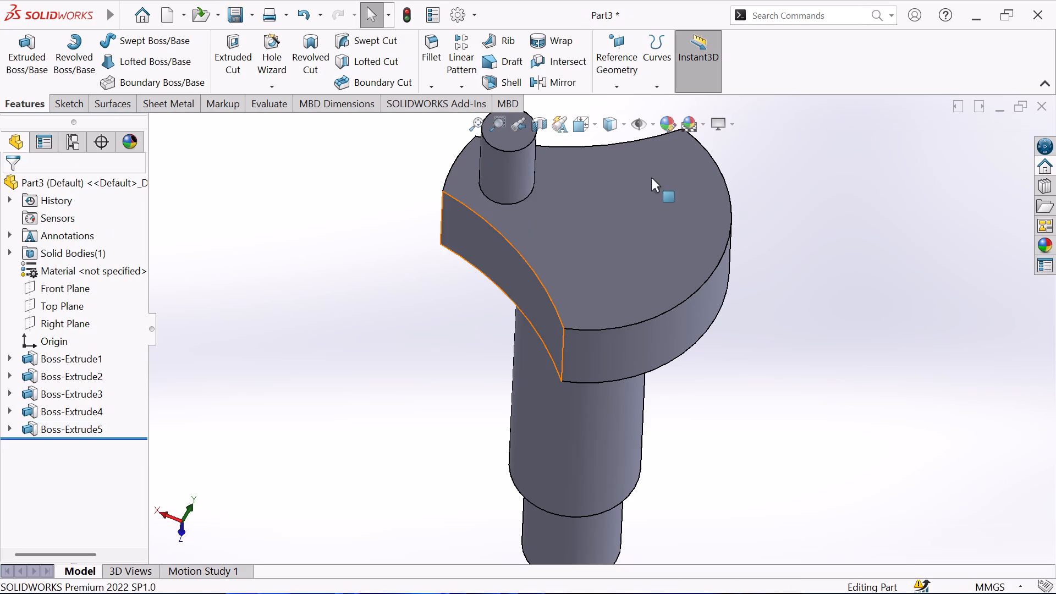
On the head's outer face, sketch a circle of about 2.5 mm radius centered on the origin.
{"action": "left_click", "coordinate": [614, 228]}
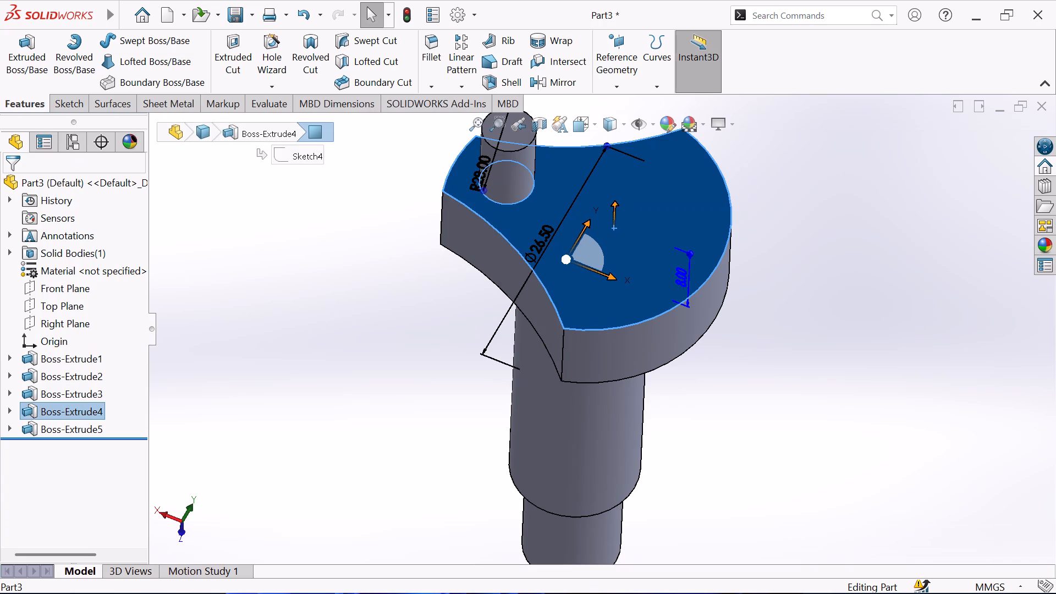
{"action": "left_click", "coordinate": [64, 99]}
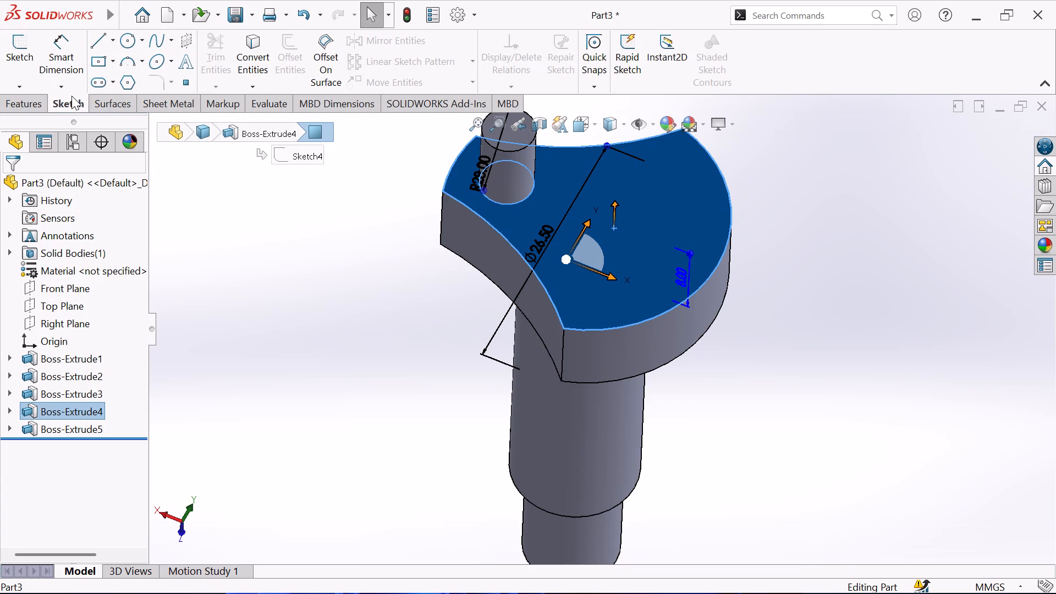
{"action": "left_click", "coordinate": [128, 40]}
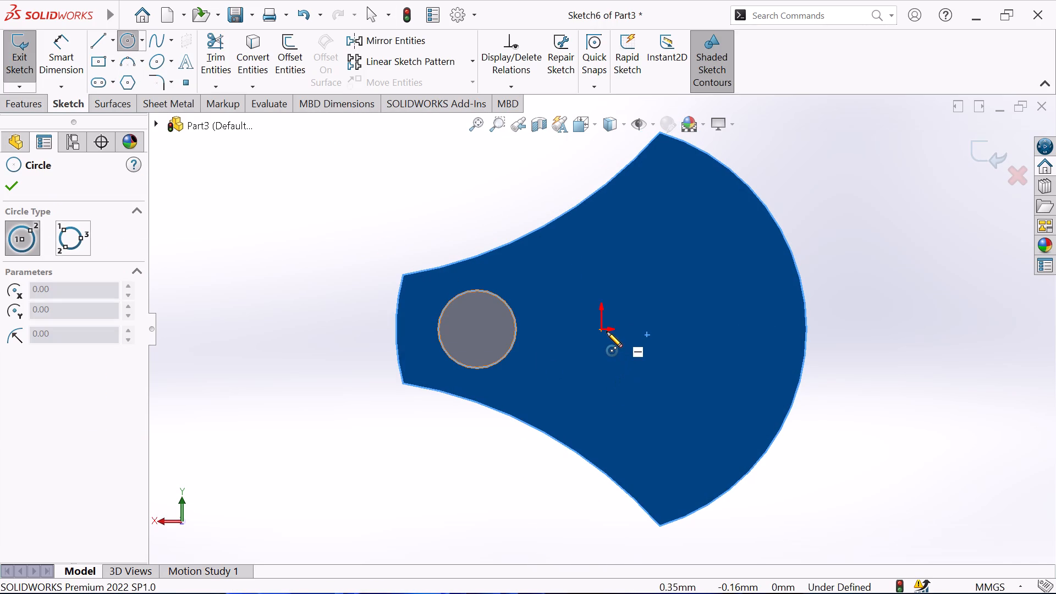
{"action": "left_click", "coordinate": [600, 328]}
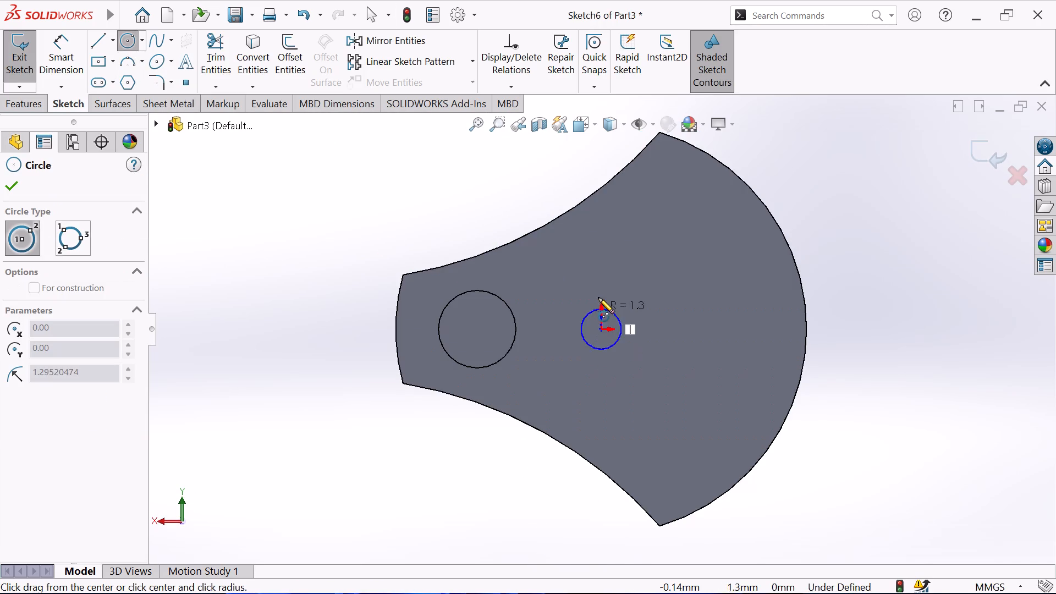
{"action": "left_click", "coordinate": [598, 290]}
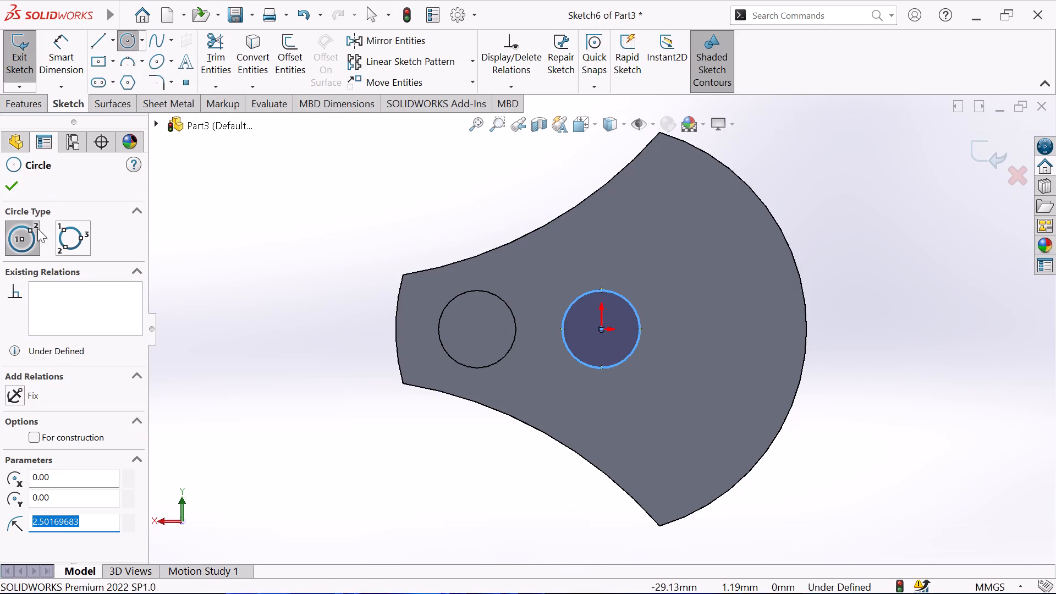
{"action": "left_click", "coordinate": [12, 186]}
Set the origin-centered circle's diameter to 8.5 mm and finish the sketch.
{"action": "left_click", "coordinate": [56, 53]}
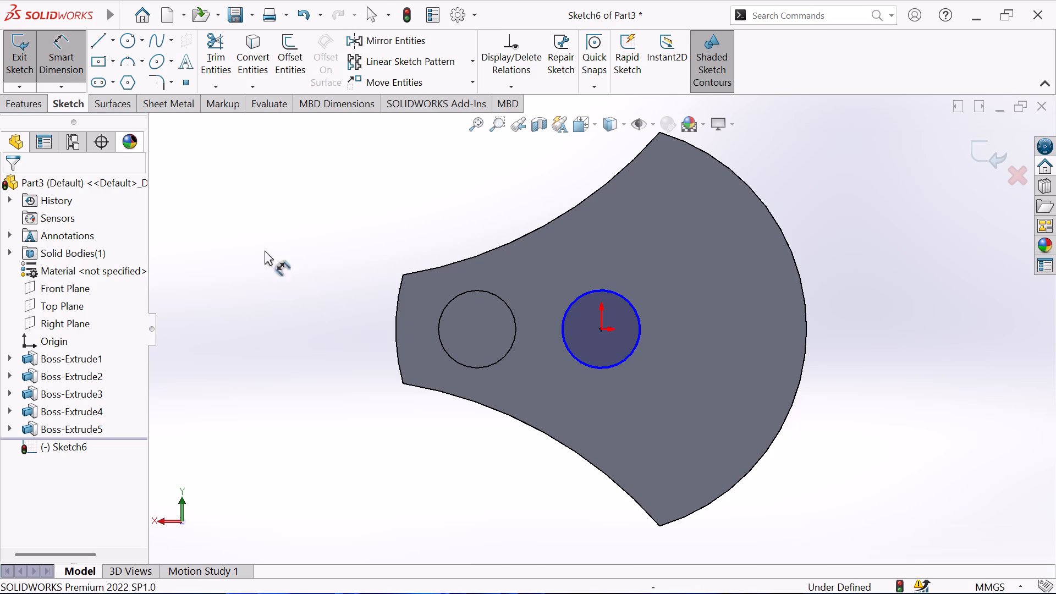
{"action": "left_click", "coordinate": [585, 365]}
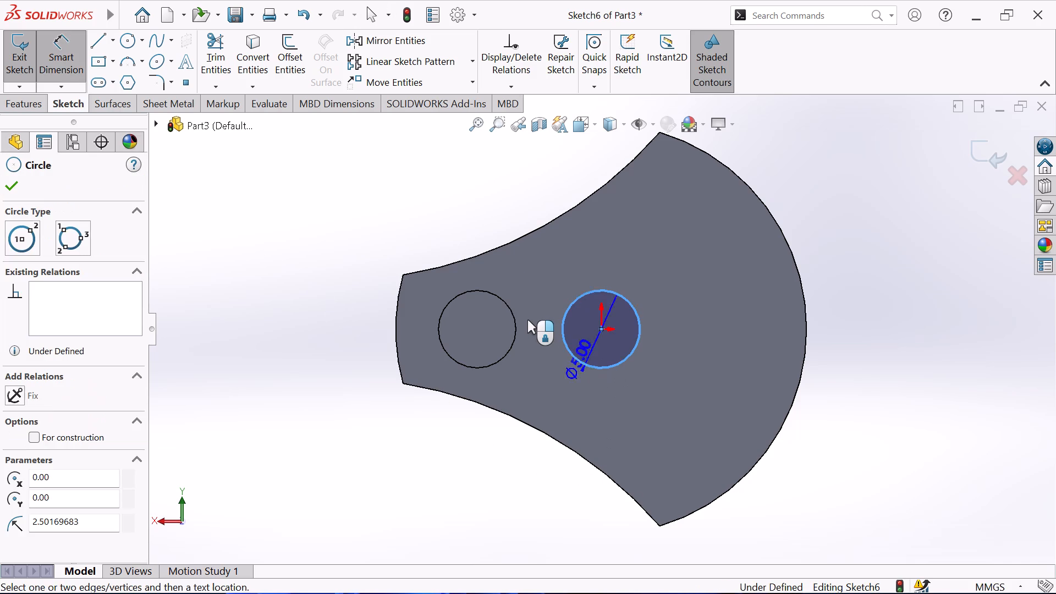
{"action": "left_click", "coordinate": [527, 319]}
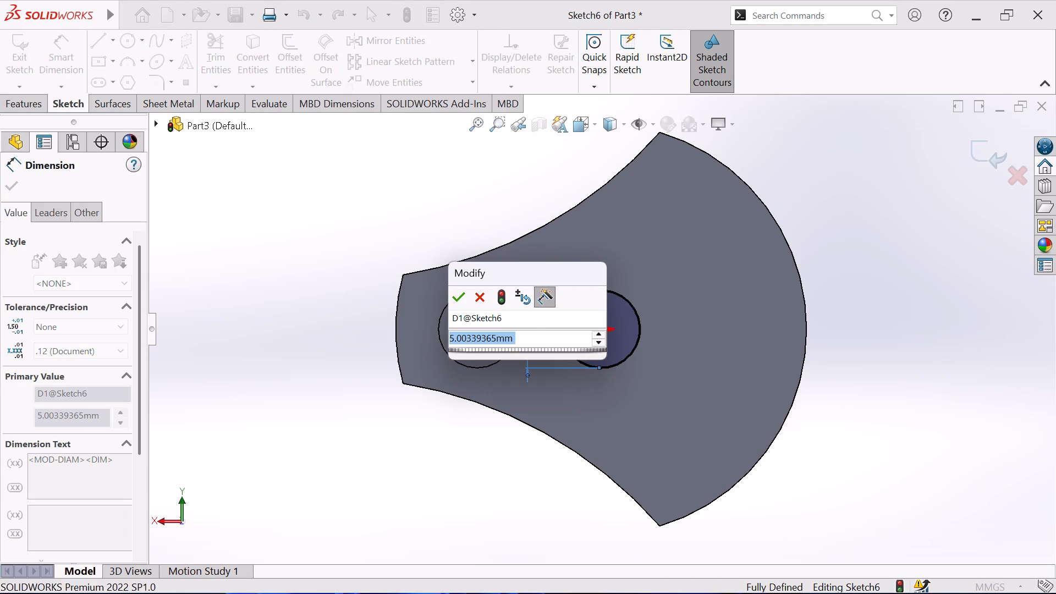
{"action": "key", "text": "8"}
{"action": "key", "text": "period"}
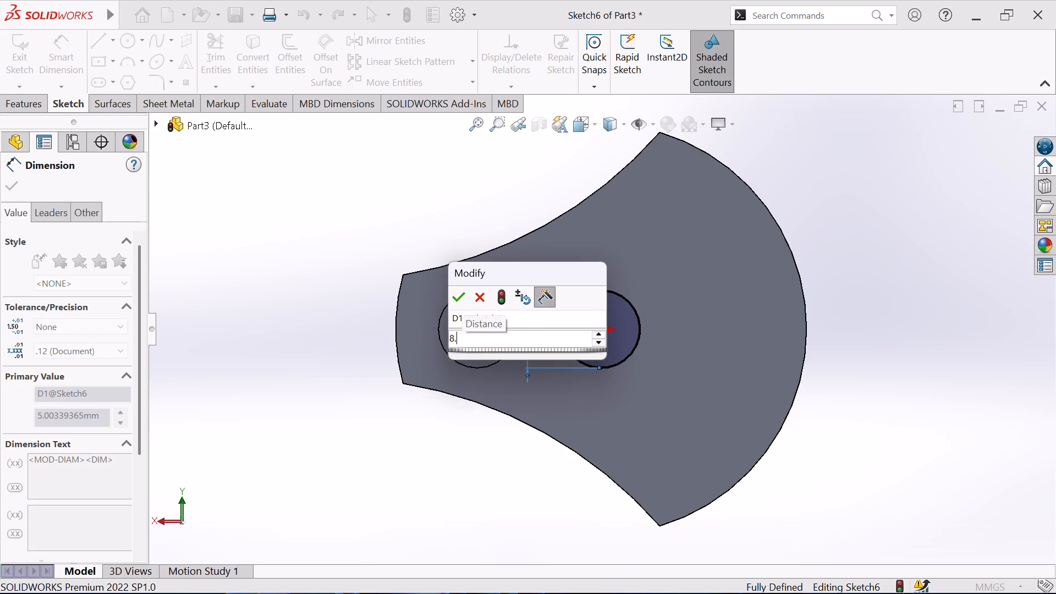
{"action": "key", "text": "5"}
{"action": "key", "text": "Return"}
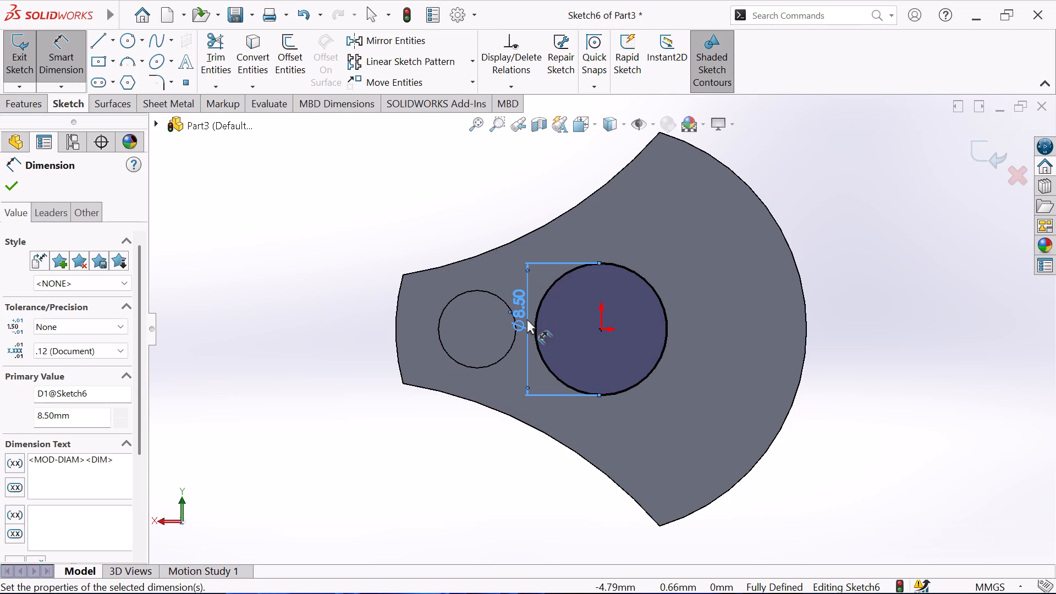
{"action": "left_click", "coordinate": [9, 191]}
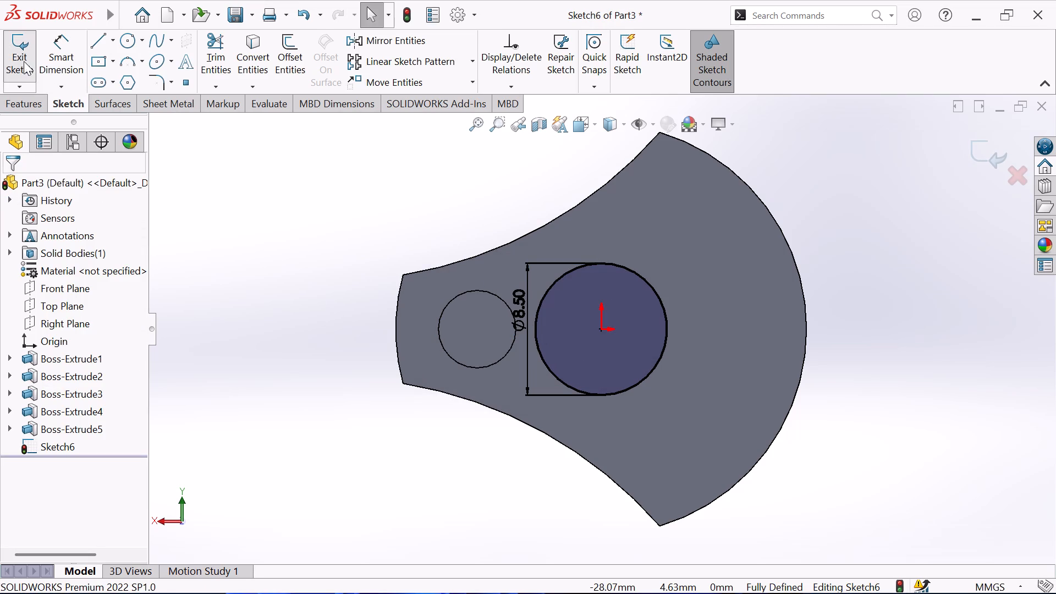
{"action": "left_click", "coordinate": [22, 59]}
Cut the 8.5 mm circle Through All along the length of the stepped cylindrical body.
{"action": "left_click", "coordinate": [25, 104]}
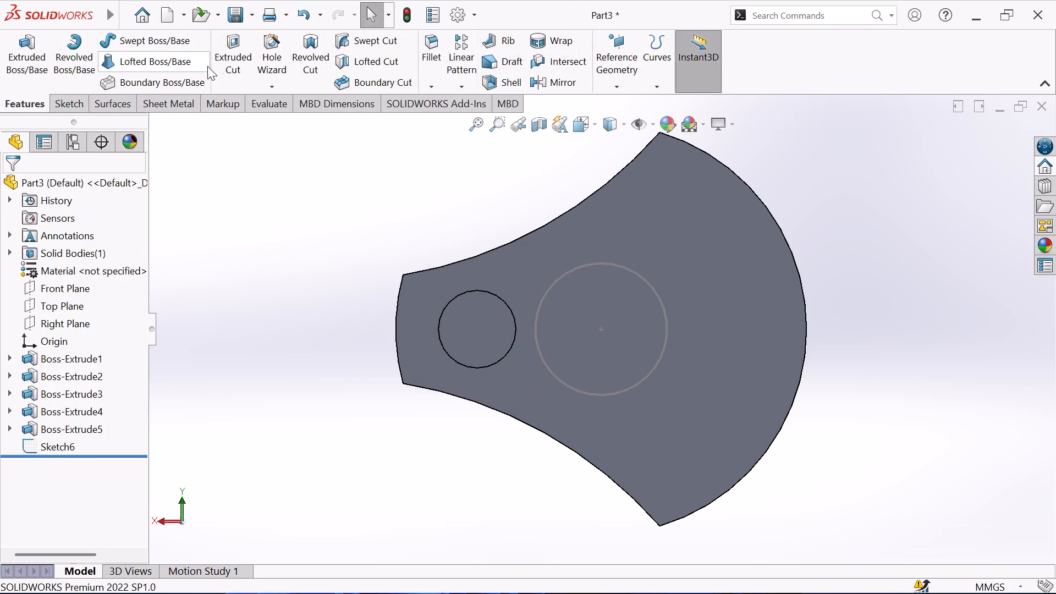
{"action": "left_click", "coordinate": [221, 49]}
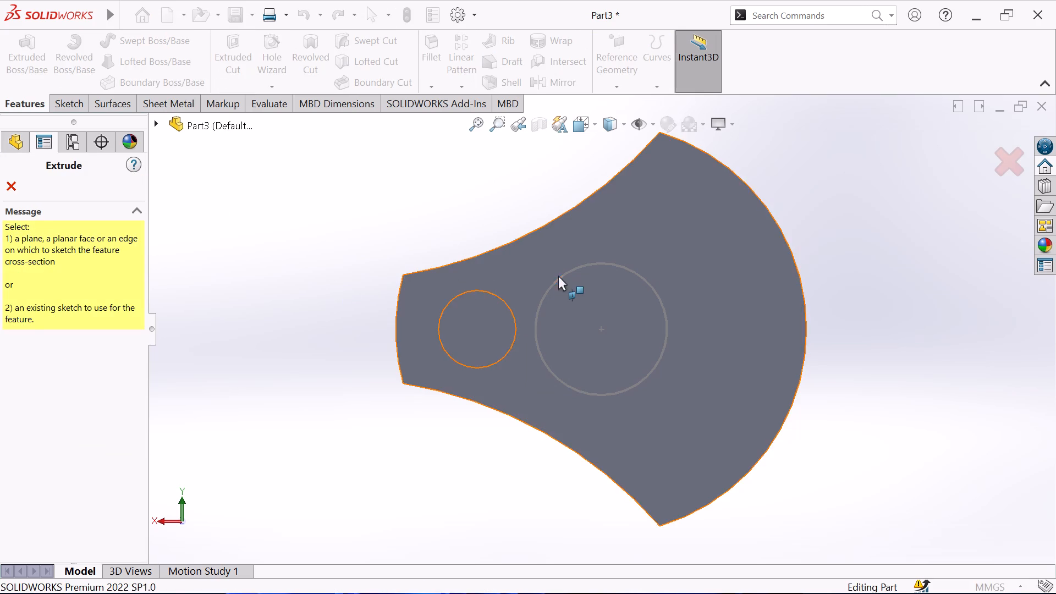
{"action": "left_click", "coordinate": [559, 276]}
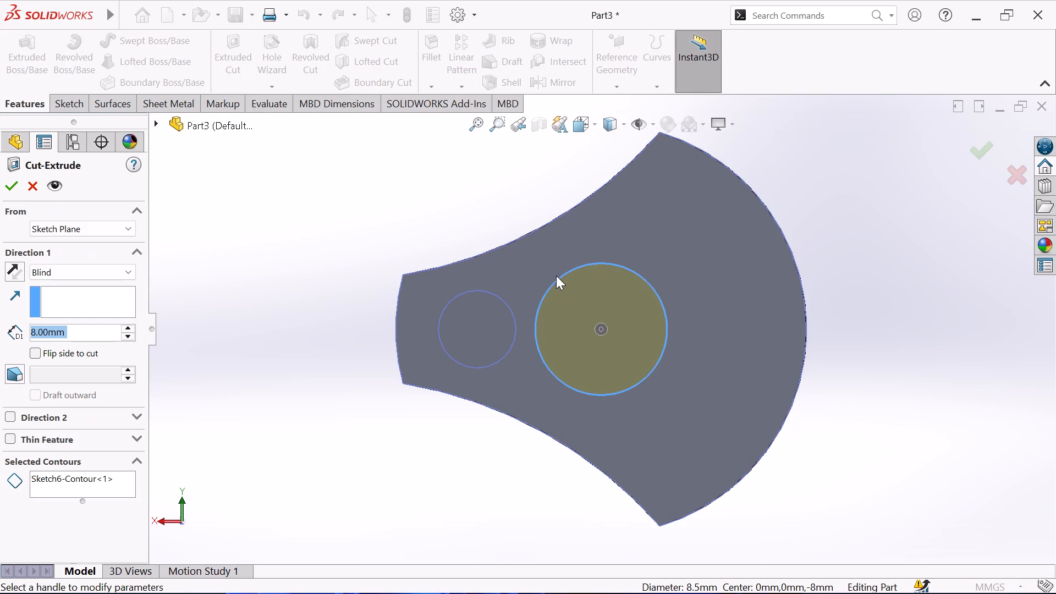
{"action": "middle_click_drag", "start_coordinate": [908, 189], "coordinate": [857, 227]}
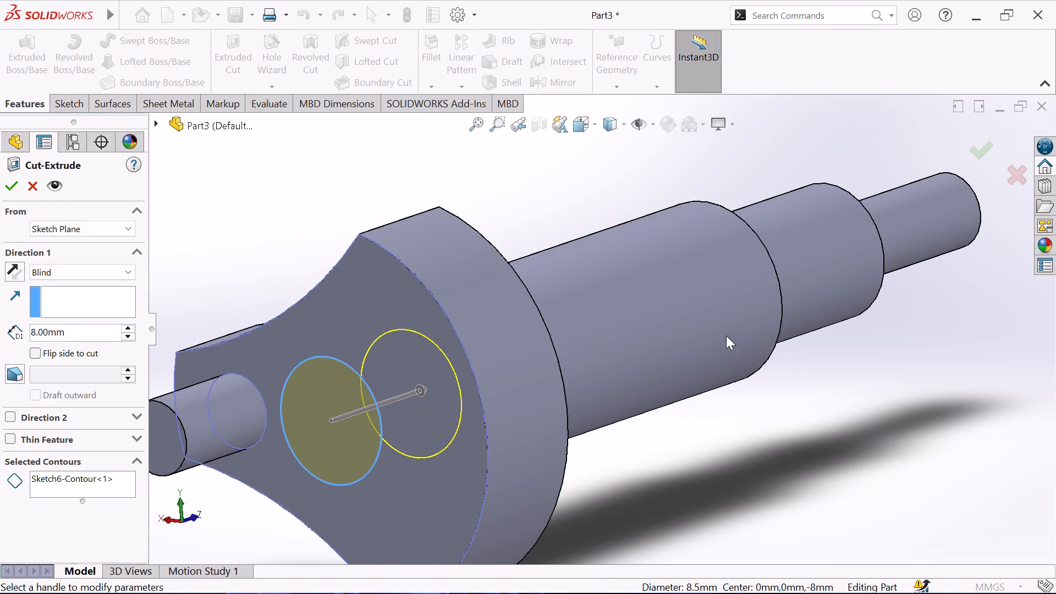
{"action": "left_click", "coordinate": [119, 273]}
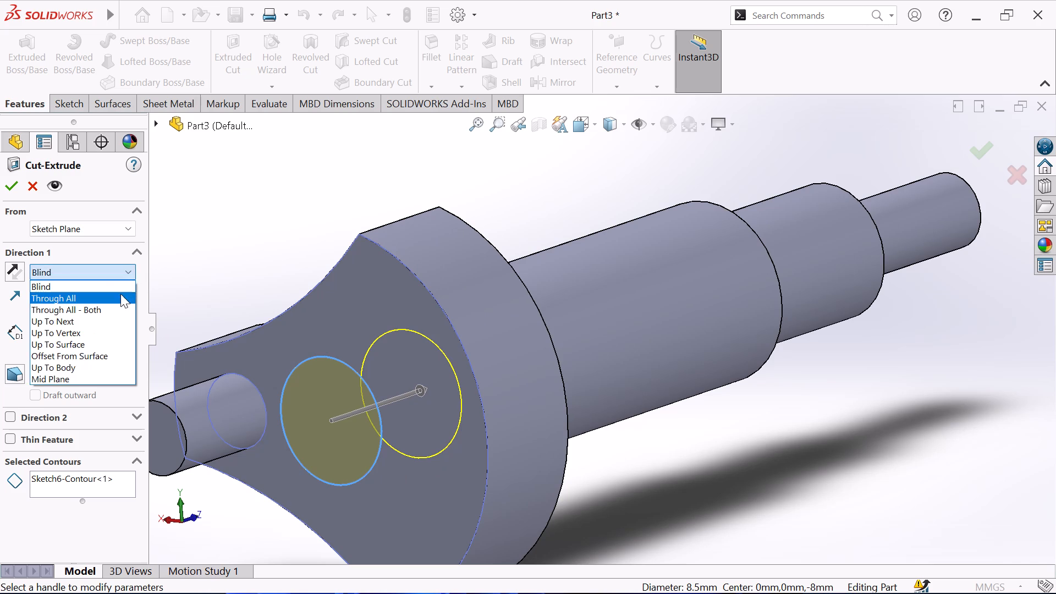
{"action": "left_click", "coordinate": [120, 297]}
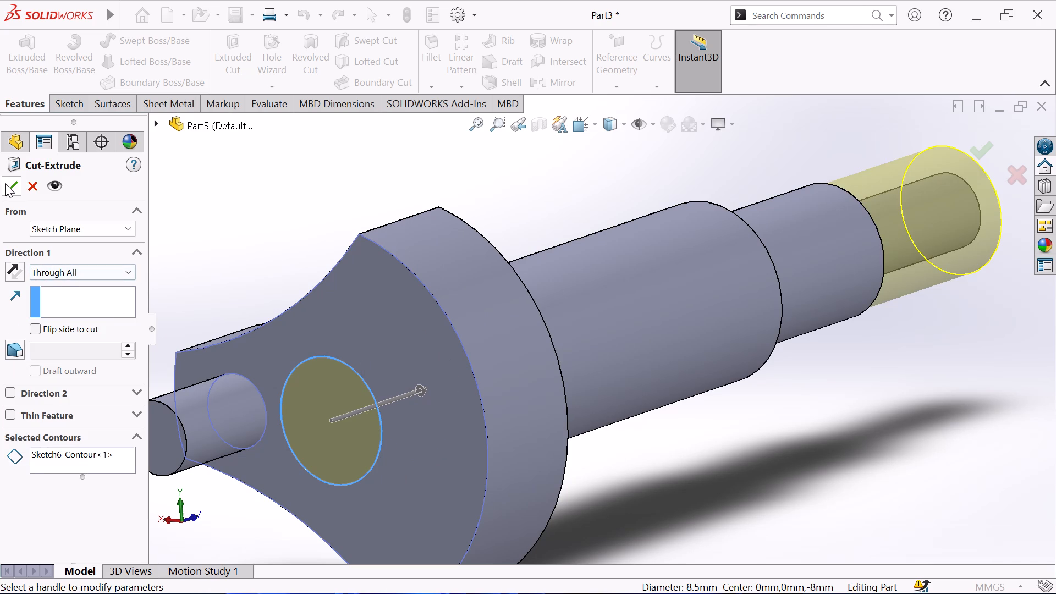
{"action": "left_click", "coordinate": [10, 185]}
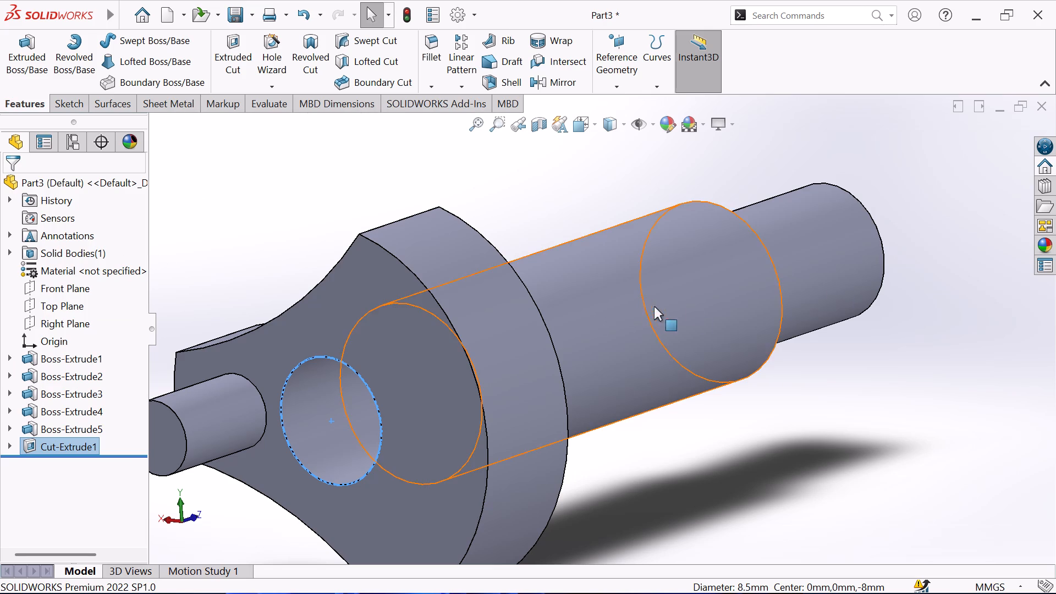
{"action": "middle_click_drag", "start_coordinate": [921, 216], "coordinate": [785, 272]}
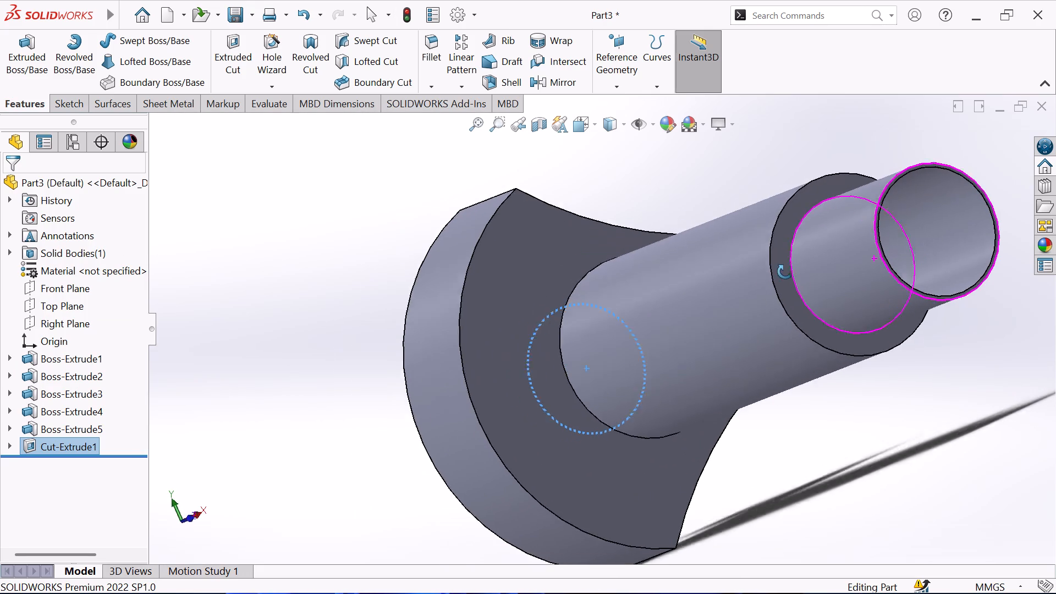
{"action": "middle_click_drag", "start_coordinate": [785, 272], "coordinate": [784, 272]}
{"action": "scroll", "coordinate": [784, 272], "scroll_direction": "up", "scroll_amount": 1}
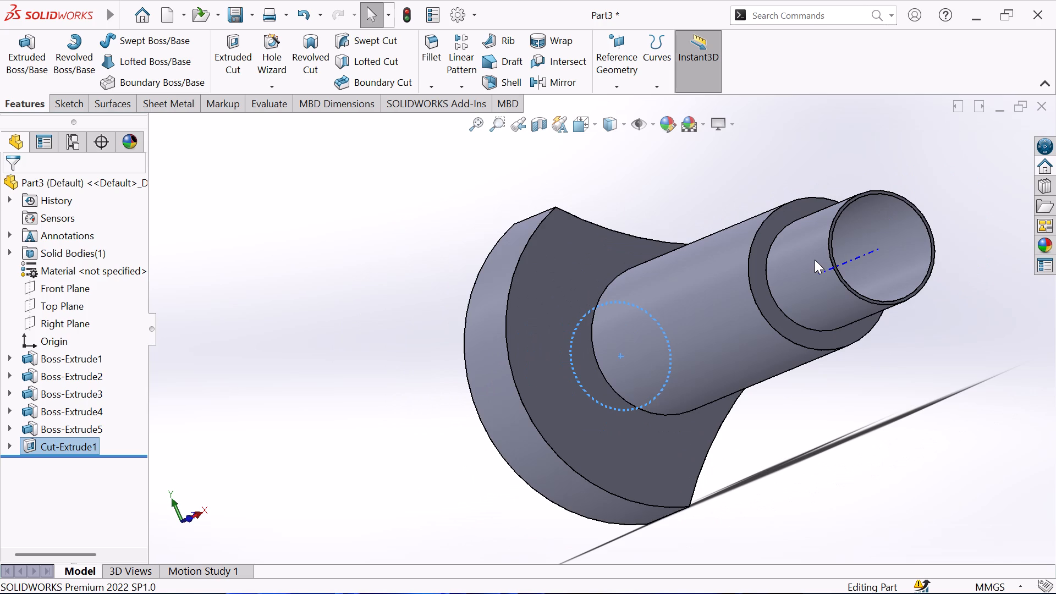
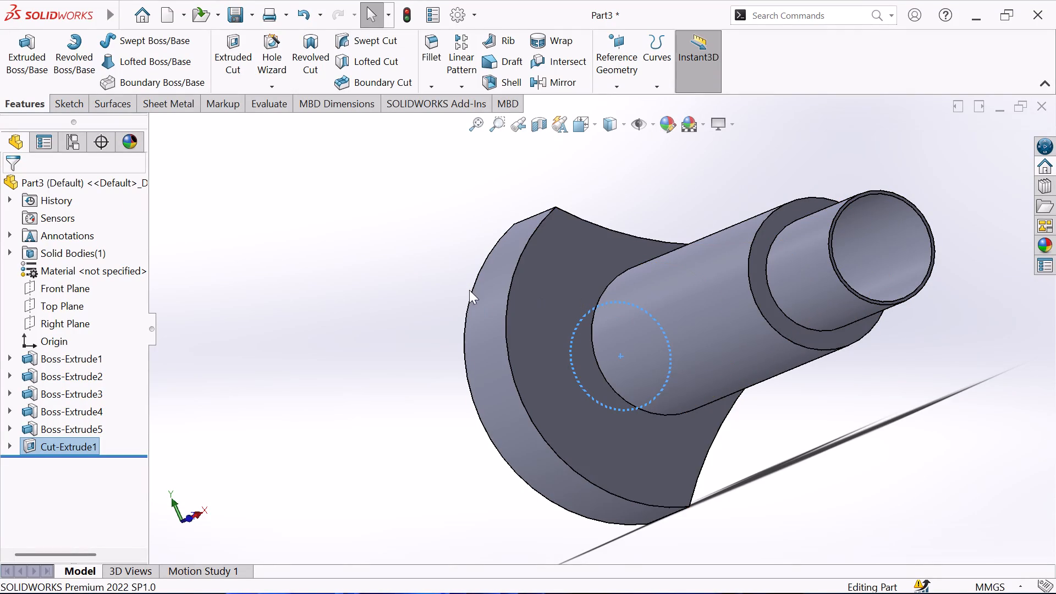
Examine the bored part from the head side, the far end and the side to check the through cut.
{"action": "scroll", "coordinate": [426, 280], "scroll_direction": "up", "scroll_amount": 1}
{"action": "middle_click_drag", "start_coordinate": [425, 279], "coordinate": [533, 208]}
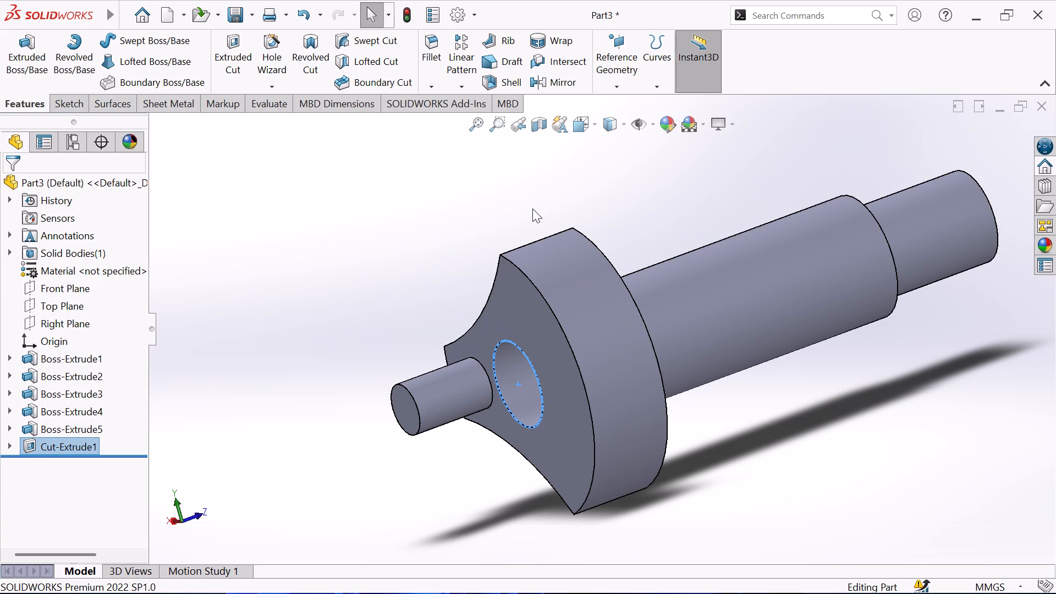
{"action": "scroll", "coordinate": [925, 327], "scroll_direction": "up", "scroll_amount": 1}
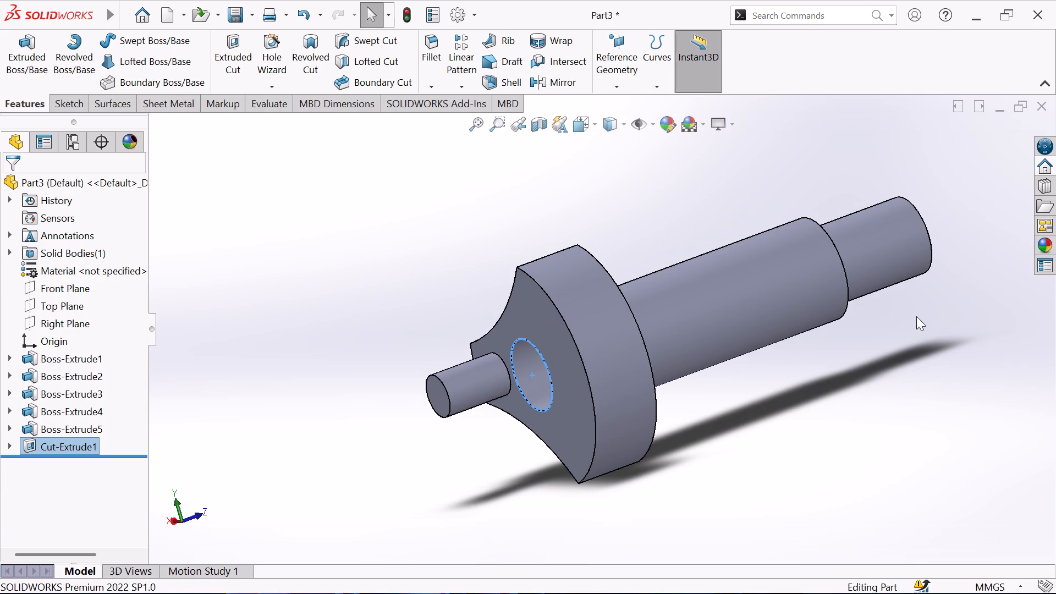
{"action": "middle_click_drag", "start_coordinate": [914, 316], "coordinate": [900, 315]}
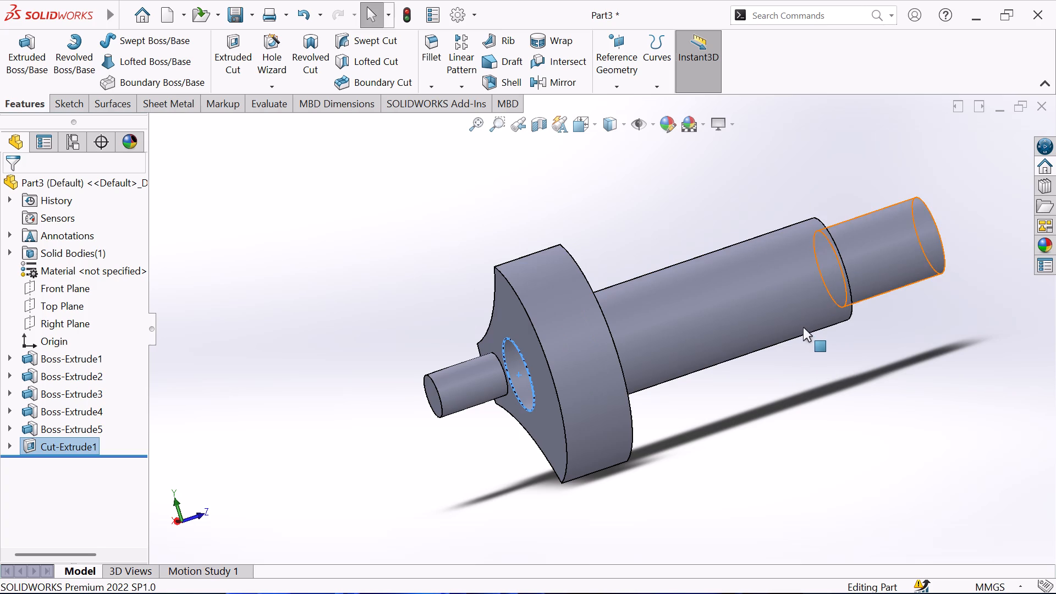
{"action": "middle_click_drag", "start_coordinate": [939, 206], "coordinate": [817, 239]}
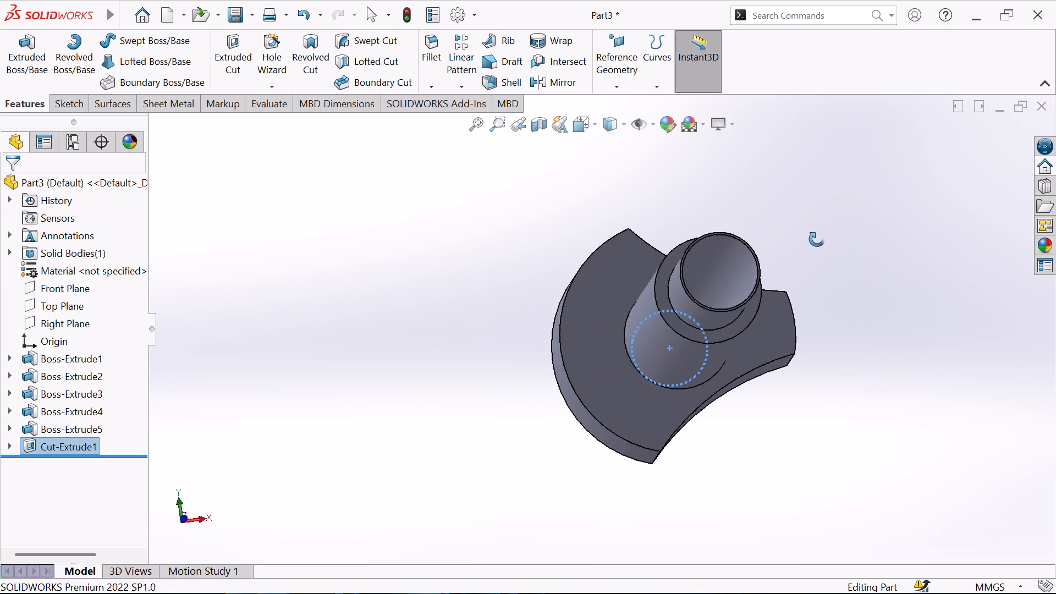
{"action": "middle_click_drag", "start_coordinate": [817, 239], "coordinate": [810, 267]}
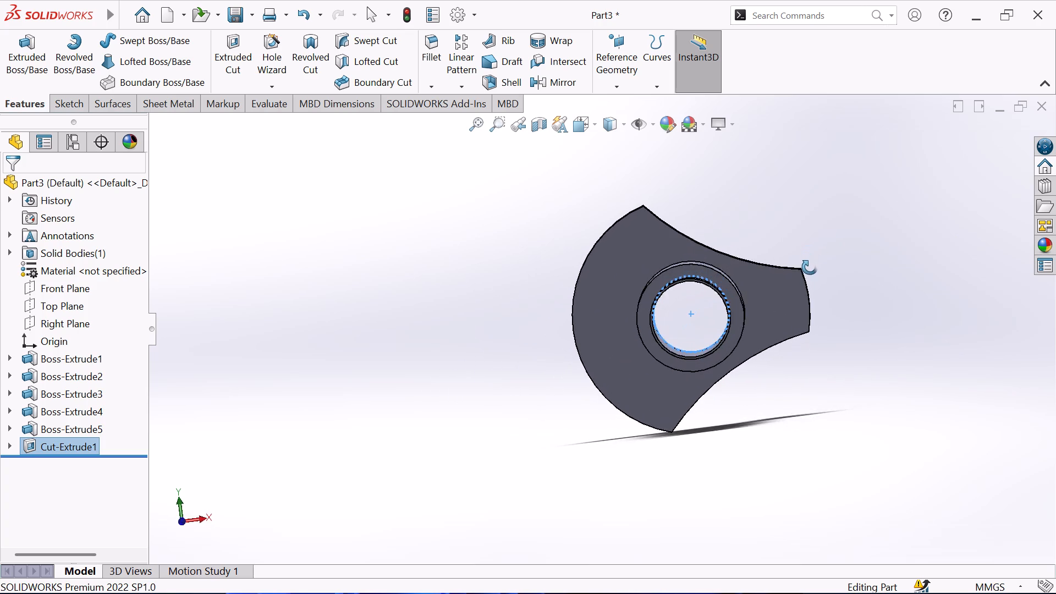
{"action": "middle_click_drag", "start_coordinate": [810, 267], "coordinate": [811, 263]}
{"action": "middle_click", "coordinate": [811, 263]}
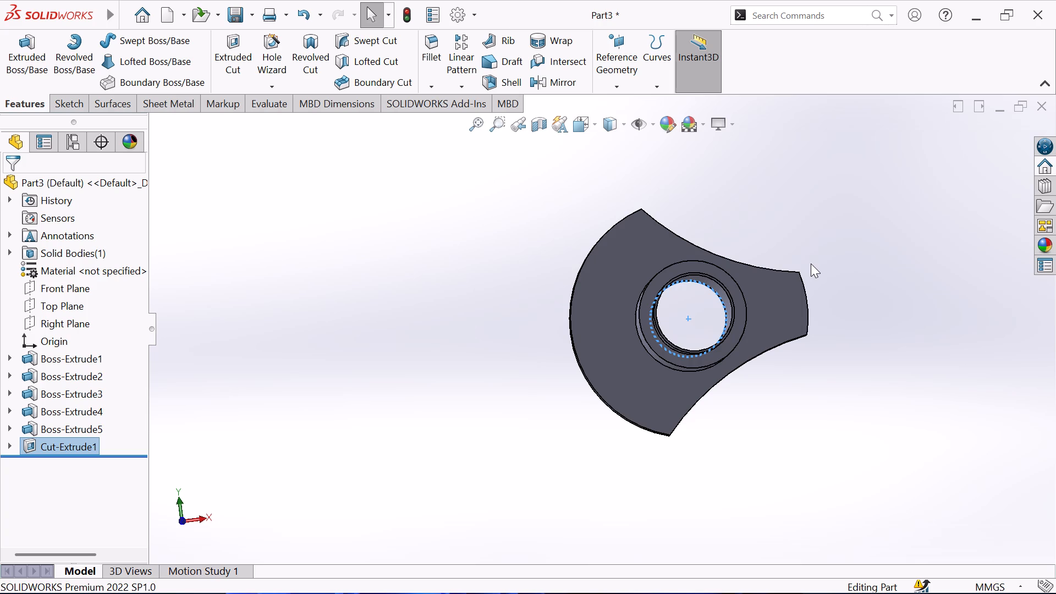
{"action": "scroll", "coordinate": [811, 263], "scroll_direction": "up", "scroll_amount": 1}
{"action": "middle_click_drag", "start_coordinate": [811, 263], "coordinate": [843, 255]}
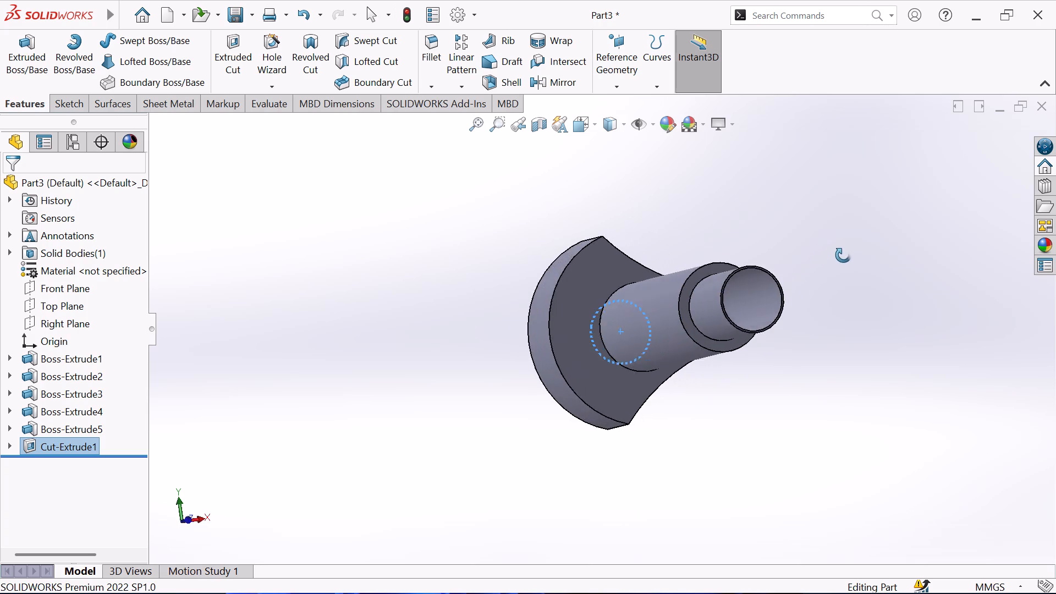
{"action": "middle_click_drag", "start_coordinate": [843, 255], "coordinate": [850, 259]}
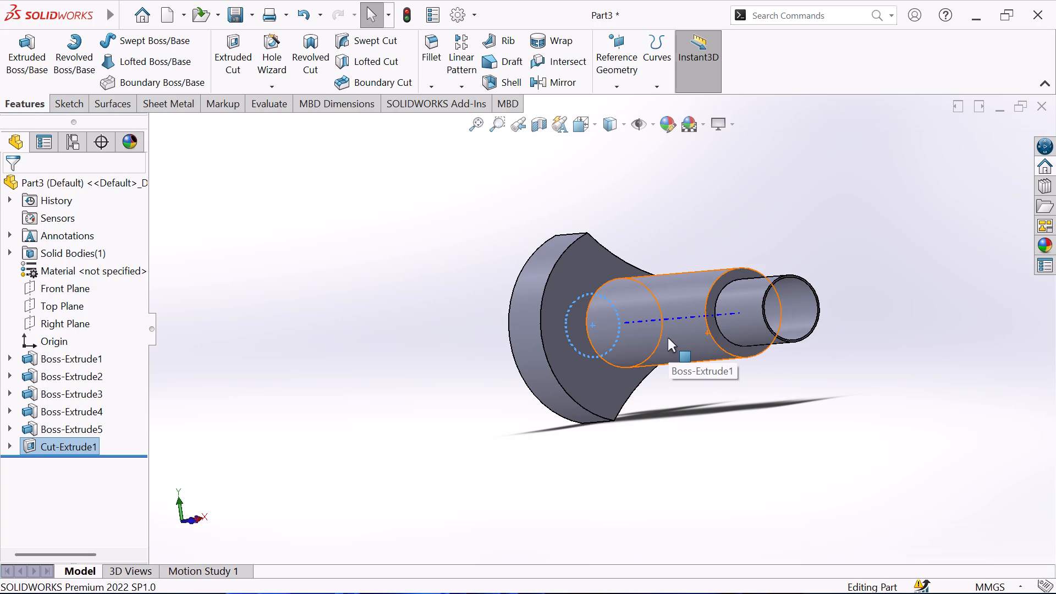
{"action": "left_click", "coordinate": [366, 313]}
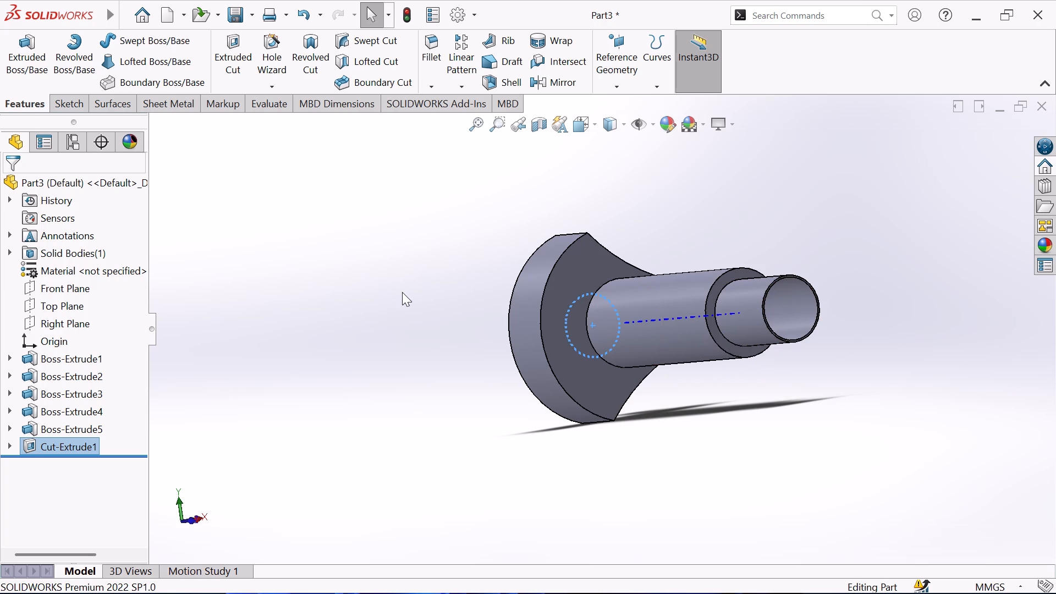
{"action": "middle_click_drag", "start_coordinate": [411, 289], "coordinate": [453, 278]}
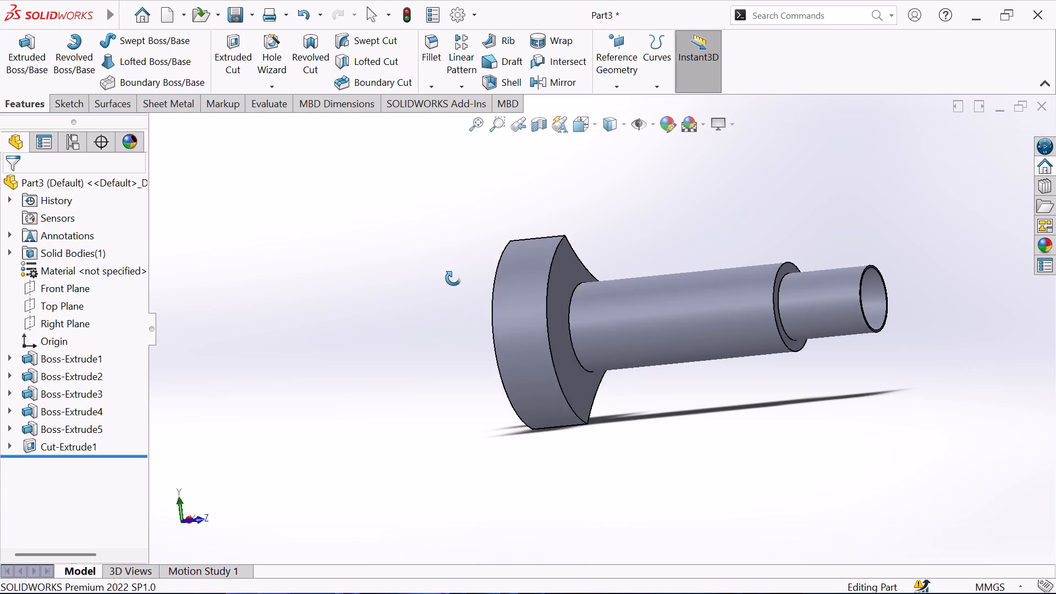
{"action": "middle_click_drag", "start_coordinate": [453, 278], "coordinate": [508, 272]}
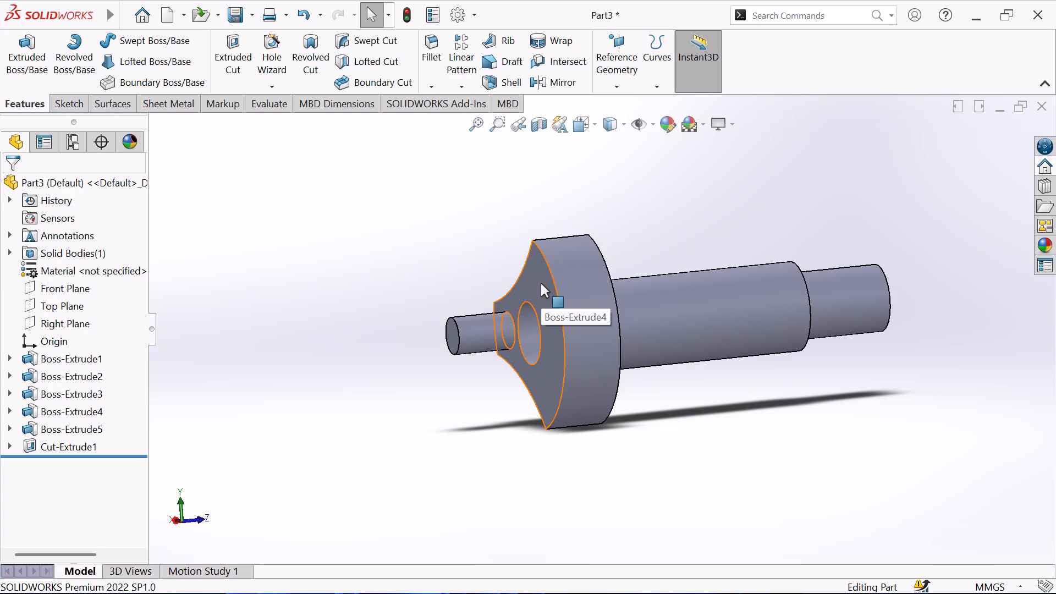
{"action": "middle_click_drag", "start_coordinate": [909, 289], "coordinate": [832, 317]}
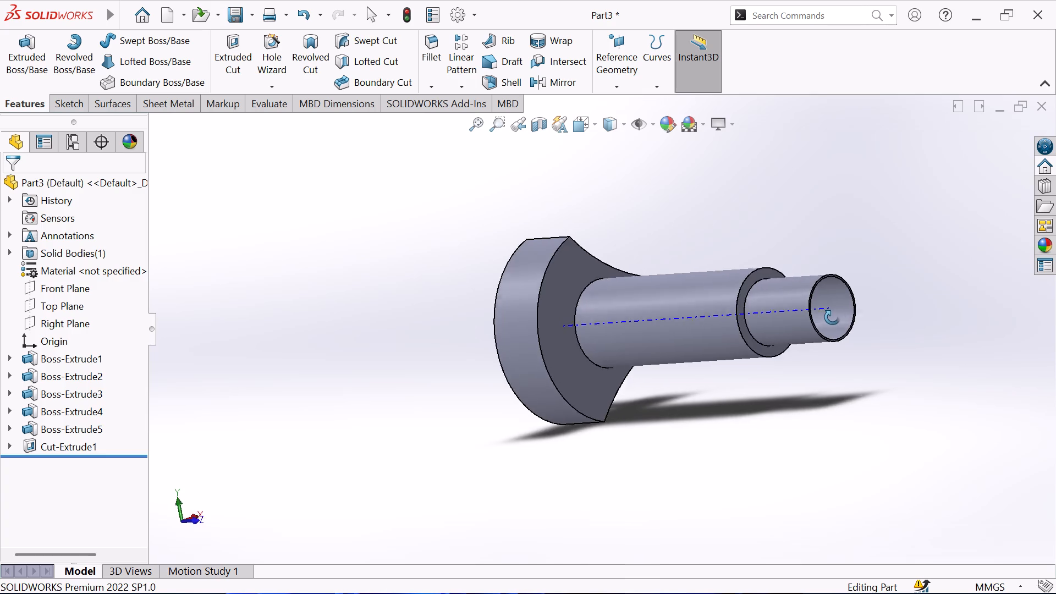
{"action": "middle_click_drag", "start_coordinate": [832, 317], "coordinate": [896, 295]}
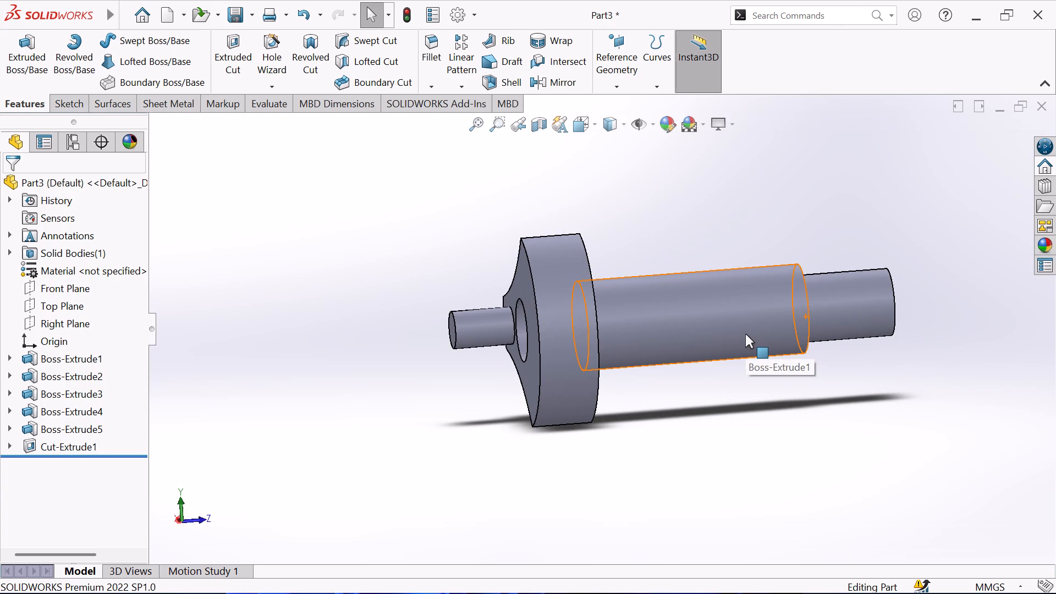
Undo the 8.5 mm through cut along the stepped body.
{"action": "key", "text": "ctrl+z"}
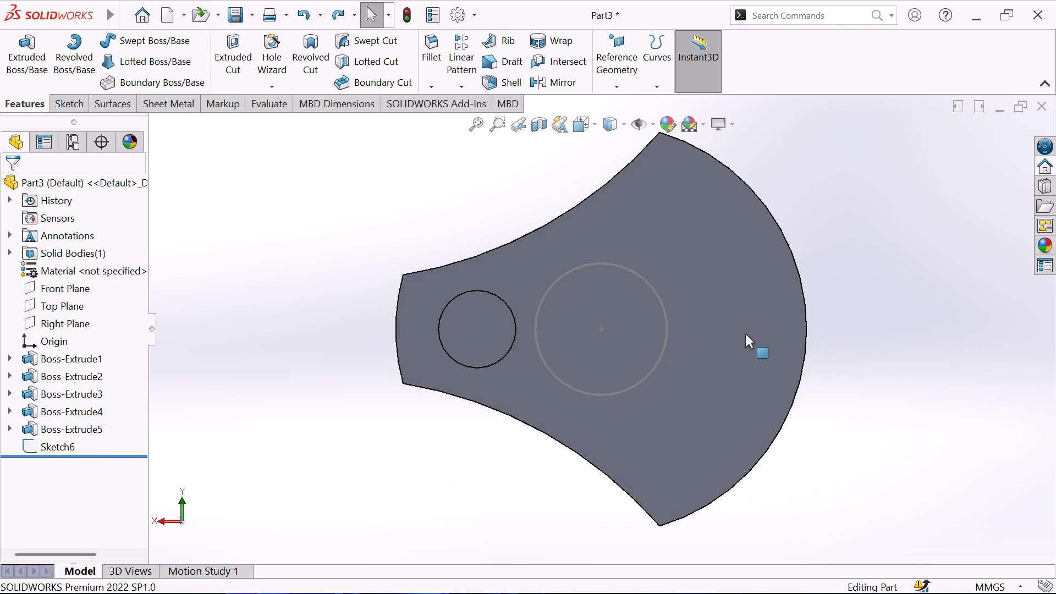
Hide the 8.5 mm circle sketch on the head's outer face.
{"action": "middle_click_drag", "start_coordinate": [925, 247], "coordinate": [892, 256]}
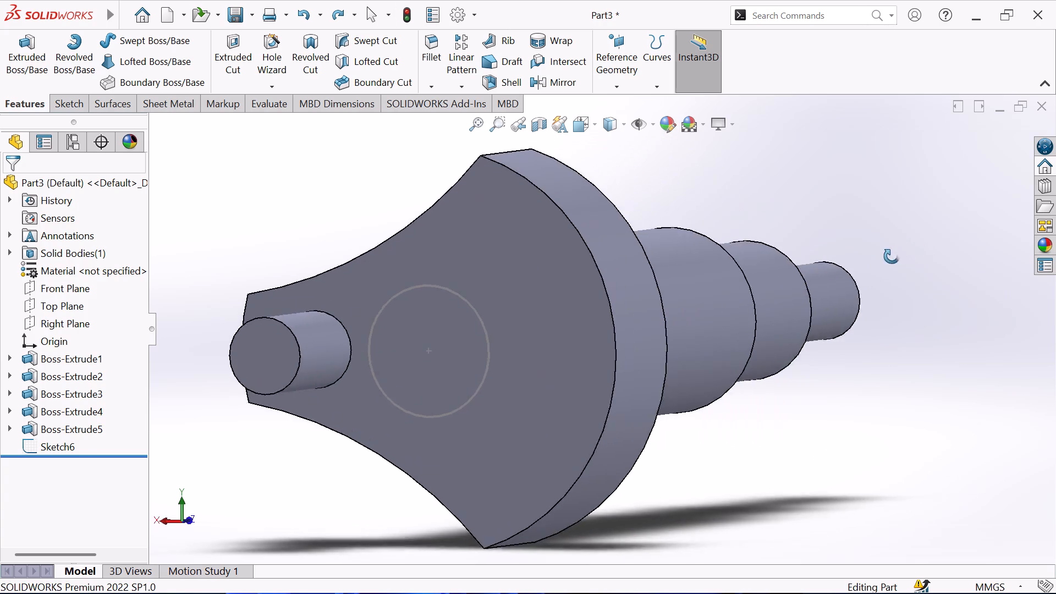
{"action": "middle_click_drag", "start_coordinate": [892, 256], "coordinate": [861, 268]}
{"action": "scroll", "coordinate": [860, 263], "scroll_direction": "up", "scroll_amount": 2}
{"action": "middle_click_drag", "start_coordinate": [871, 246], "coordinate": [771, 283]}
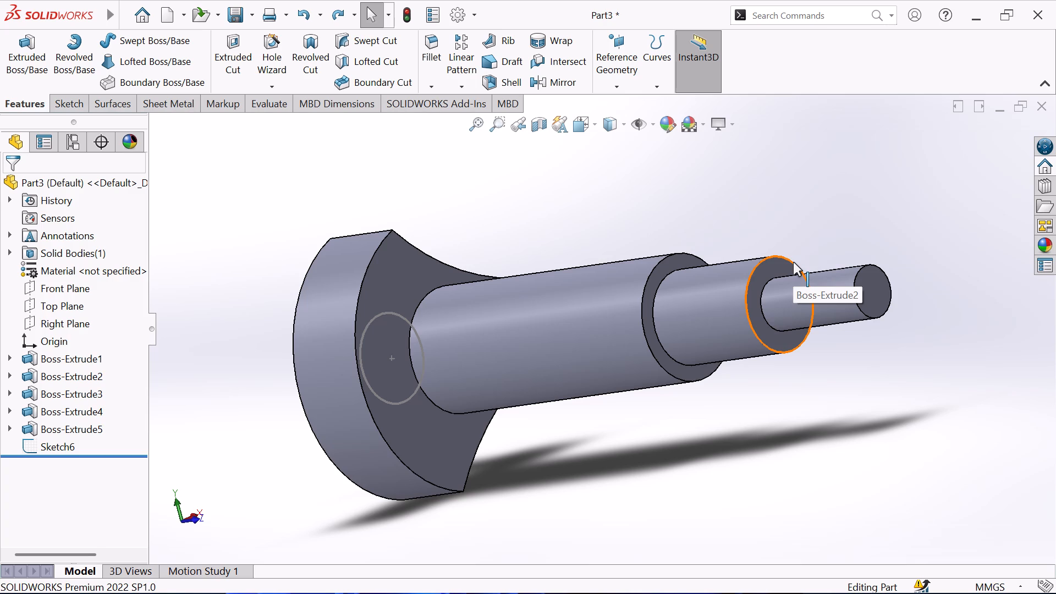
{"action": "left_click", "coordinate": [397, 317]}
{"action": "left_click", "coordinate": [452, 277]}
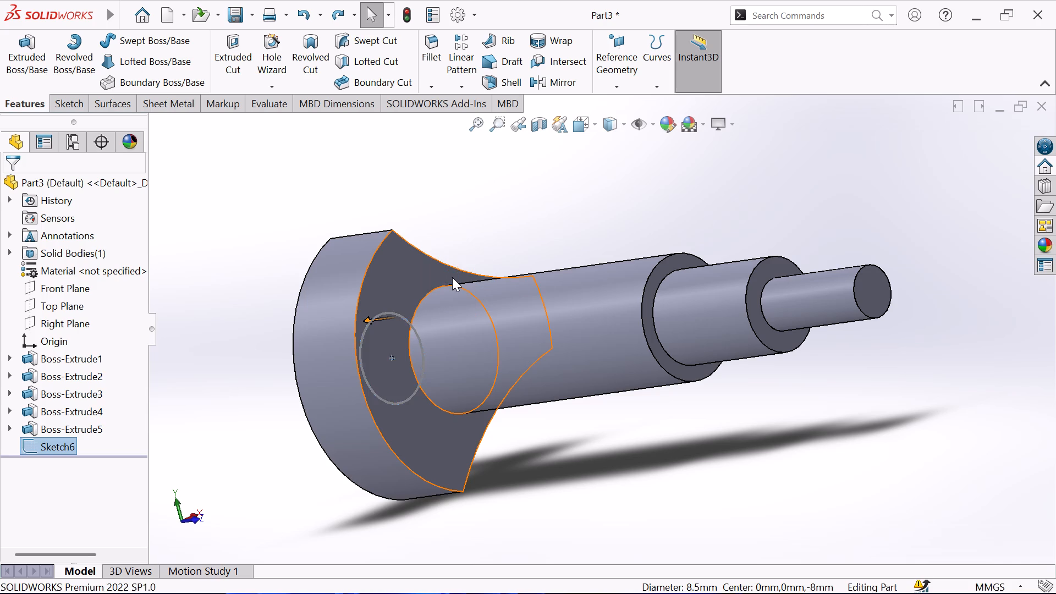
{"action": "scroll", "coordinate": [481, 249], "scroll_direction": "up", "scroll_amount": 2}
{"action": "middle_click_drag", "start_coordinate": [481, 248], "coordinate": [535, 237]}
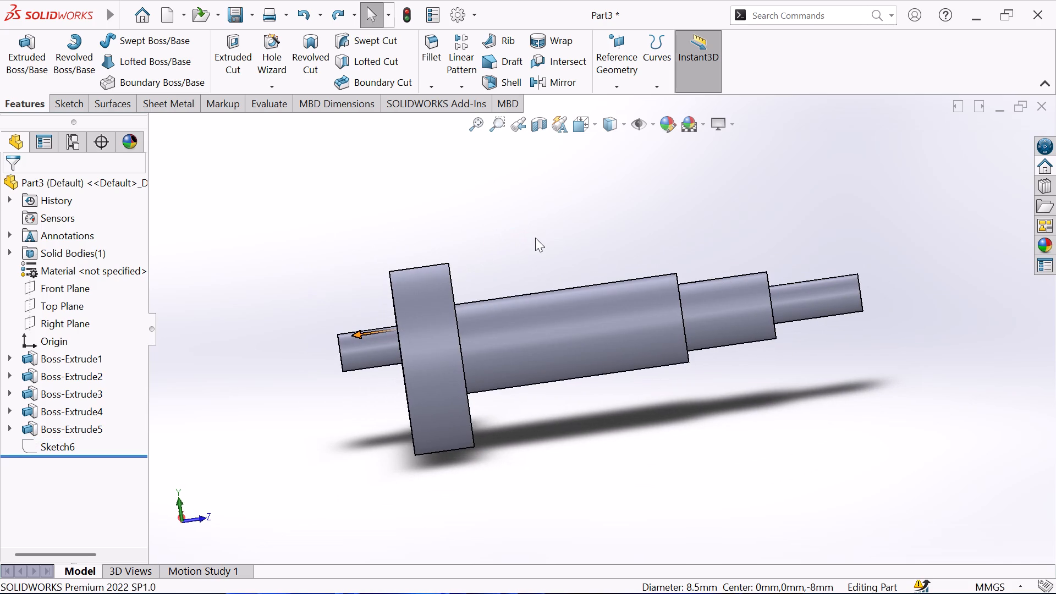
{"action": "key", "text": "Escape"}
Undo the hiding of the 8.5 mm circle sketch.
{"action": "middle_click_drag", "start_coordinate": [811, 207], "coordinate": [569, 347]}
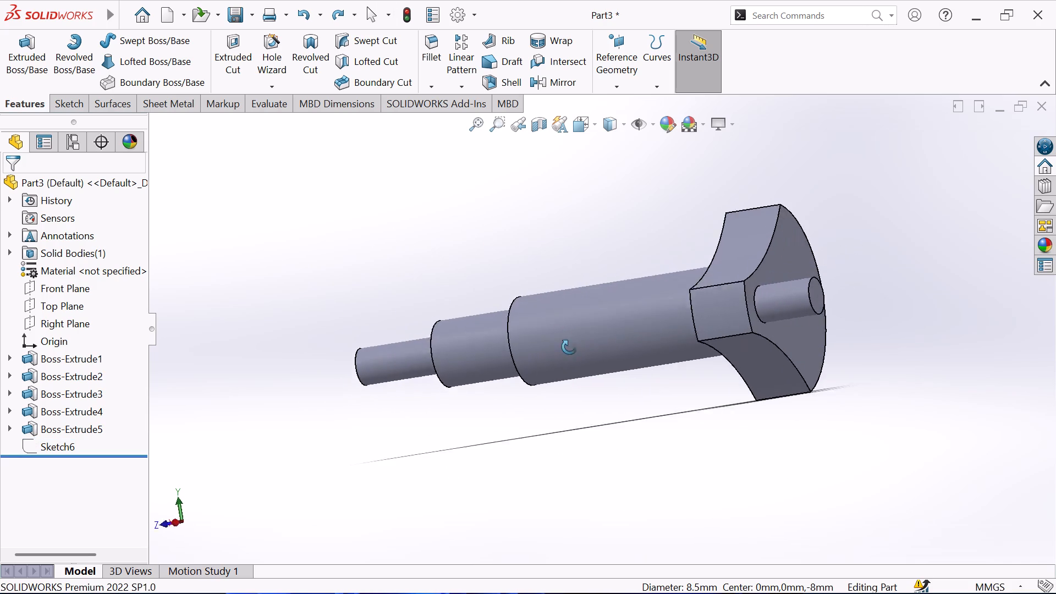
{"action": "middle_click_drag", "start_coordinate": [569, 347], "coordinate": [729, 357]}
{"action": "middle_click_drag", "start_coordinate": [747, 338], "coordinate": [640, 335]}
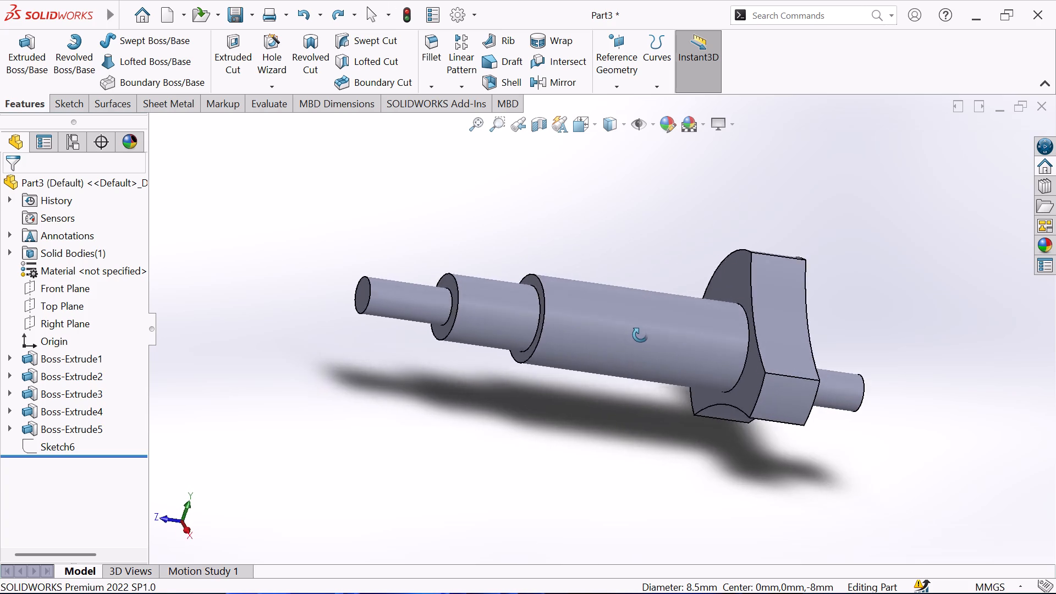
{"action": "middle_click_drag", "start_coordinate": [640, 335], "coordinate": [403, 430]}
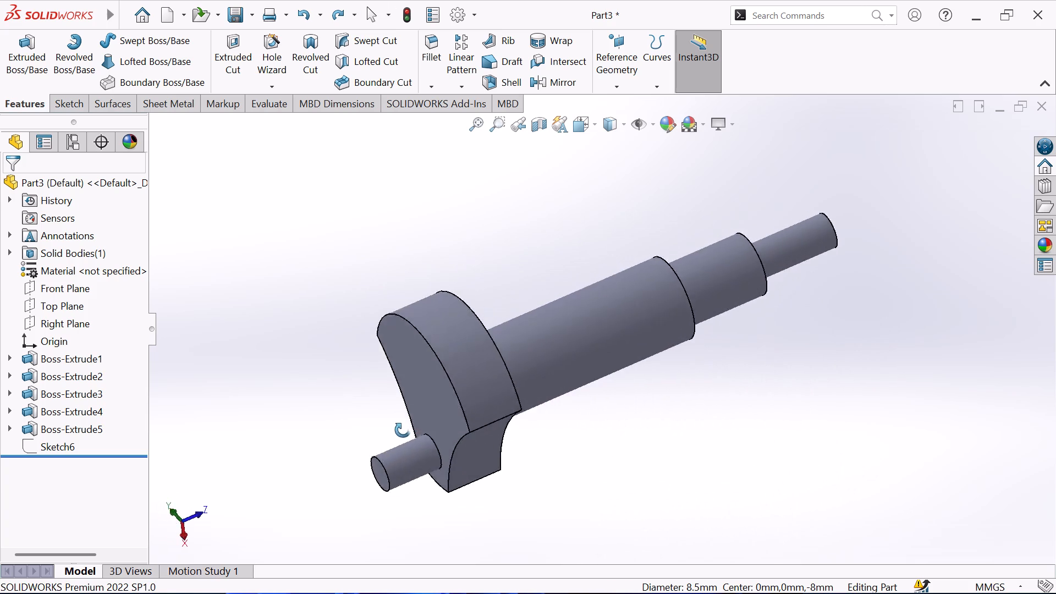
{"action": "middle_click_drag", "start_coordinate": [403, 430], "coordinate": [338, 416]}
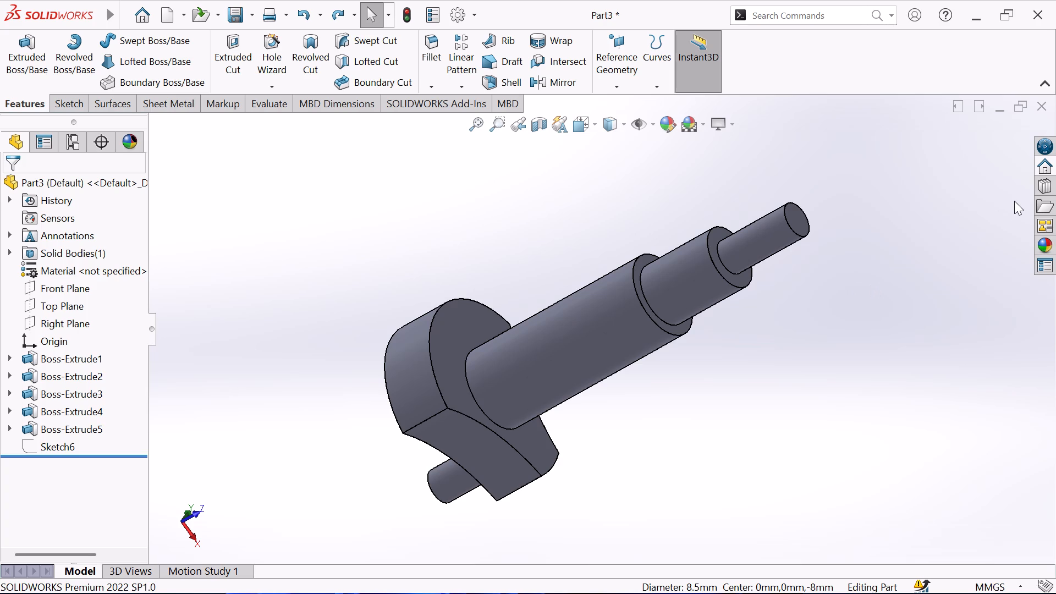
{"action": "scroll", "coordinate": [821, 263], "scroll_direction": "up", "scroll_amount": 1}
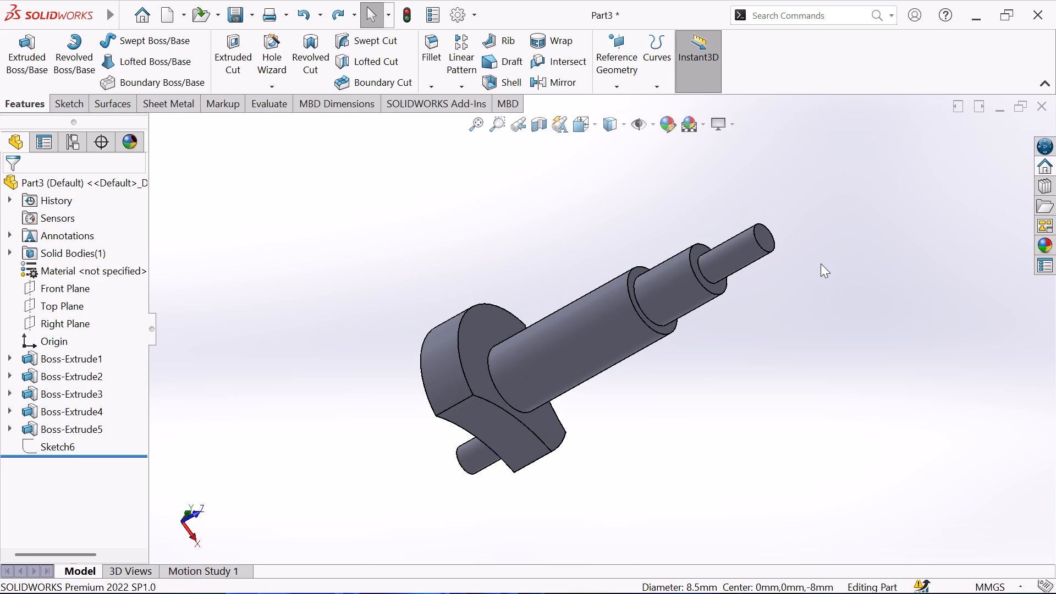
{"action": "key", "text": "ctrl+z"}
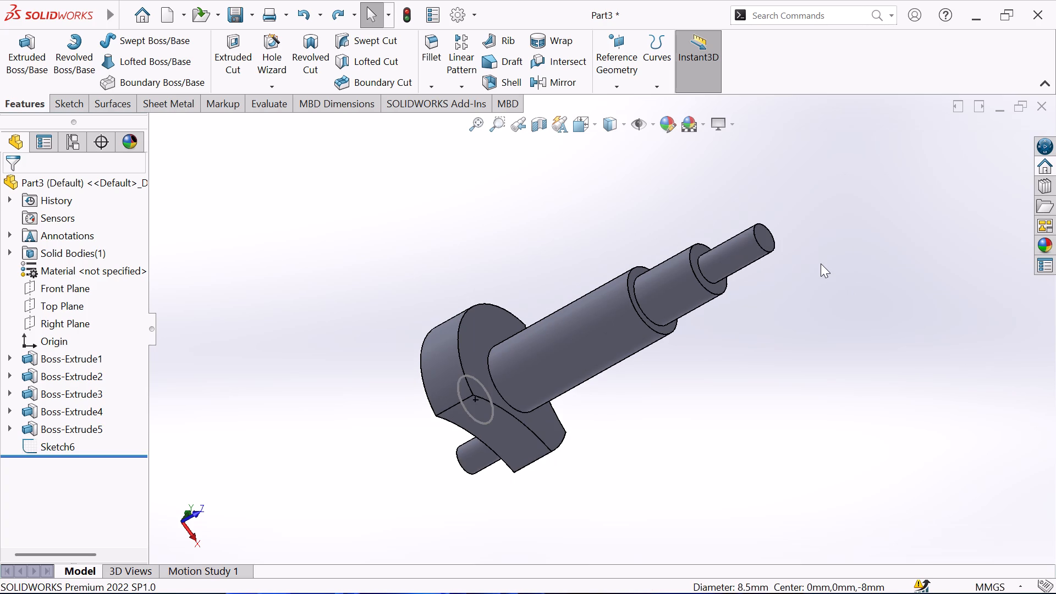
Save the part under the name crank shaft as a SOLIDWORKS Part in the current project folder.
{"action": "key", "text": "ctrl+s"}
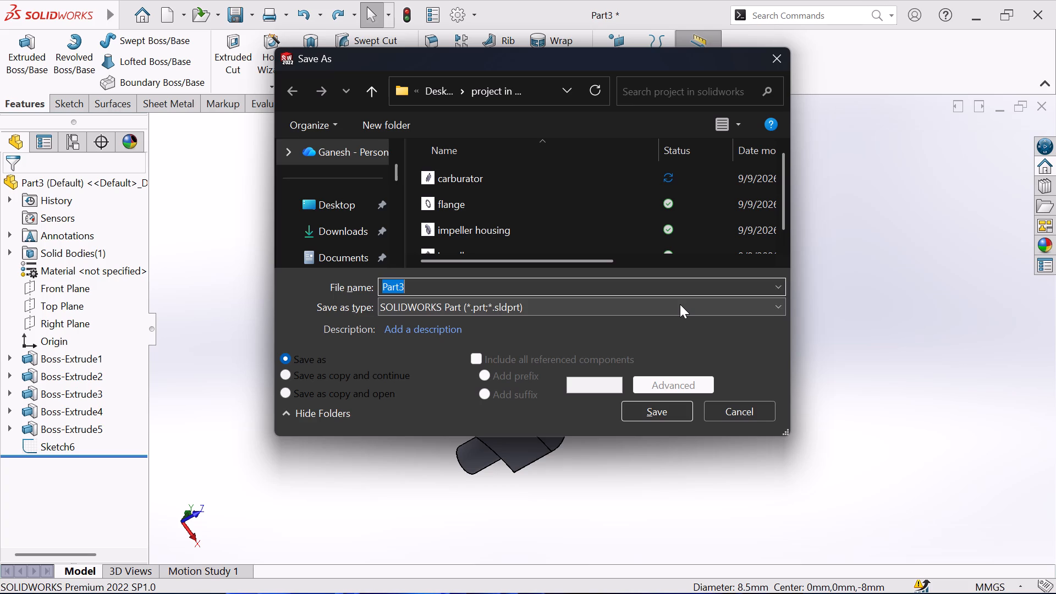
{"action": "key", "text": "c"}
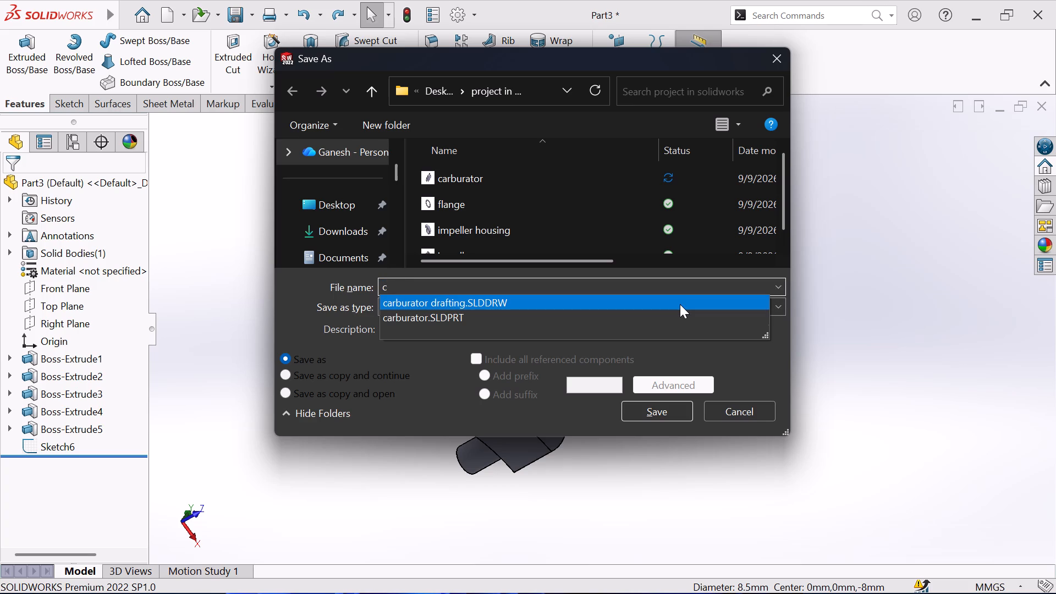
{"action": "type", "text": "ra"}
{"action": "type", "text": "nk"}
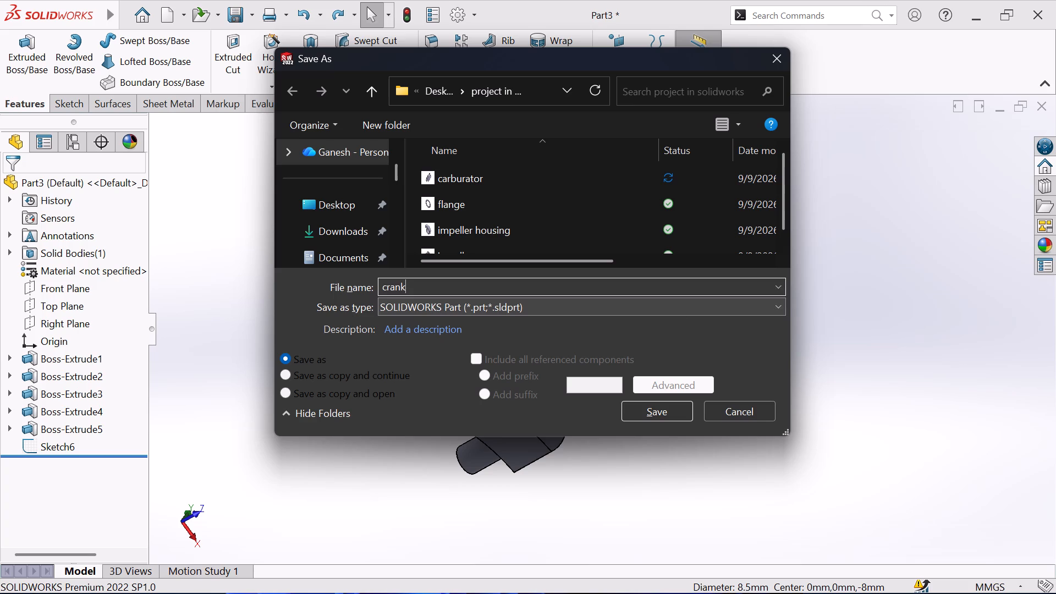
{"action": "key", "text": "space"}
{"action": "type", "text": "shaft"}
{"action": "key", "text": "Return"}
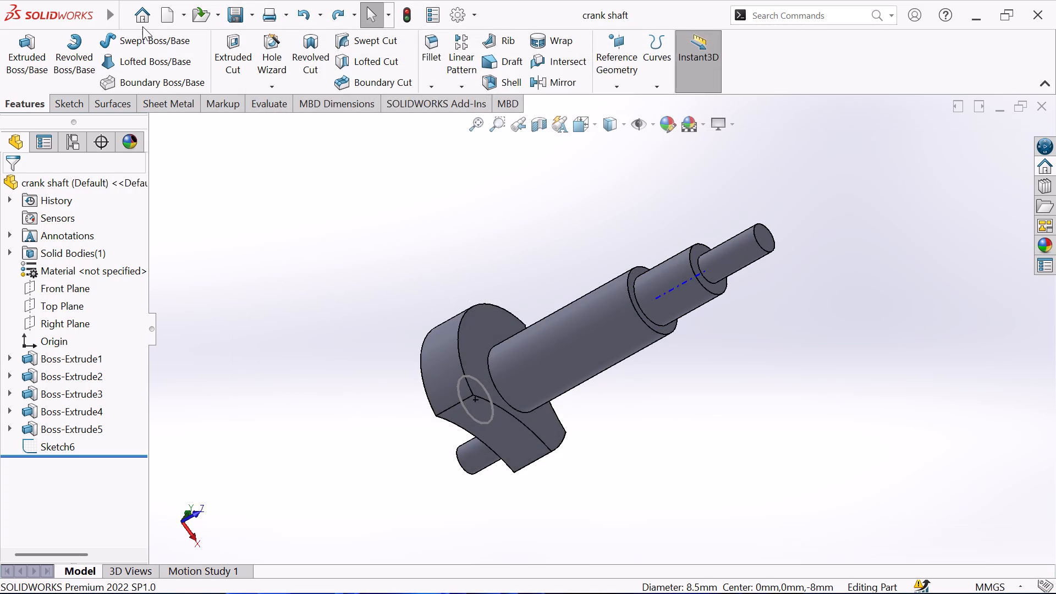
Make a drawing from the crank shaft part on a standard A3 (ISO) sheet with the sheet format displayed.
{"action": "left_click", "coordinate": [113, 11]}
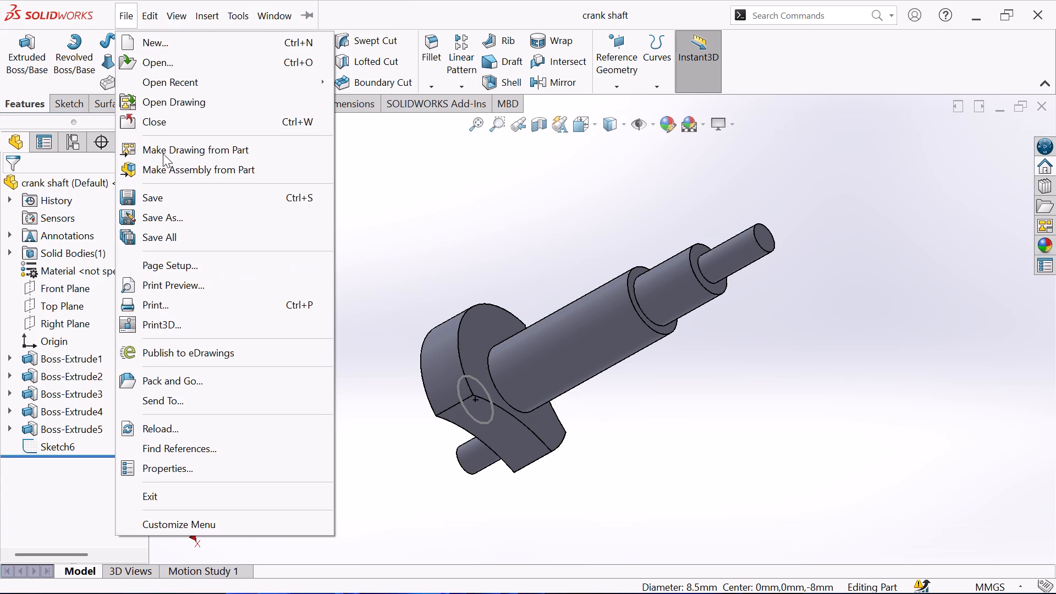
{"action": "left_click", "coordinate": [163, 153]}
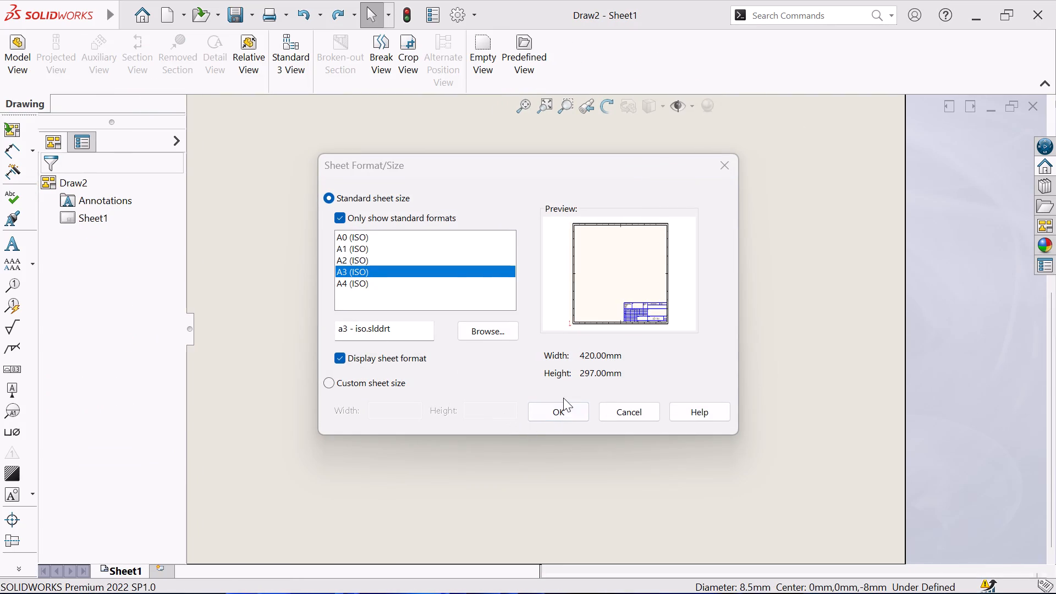
{"action": "left_click", "coordinate": [560, 412]}
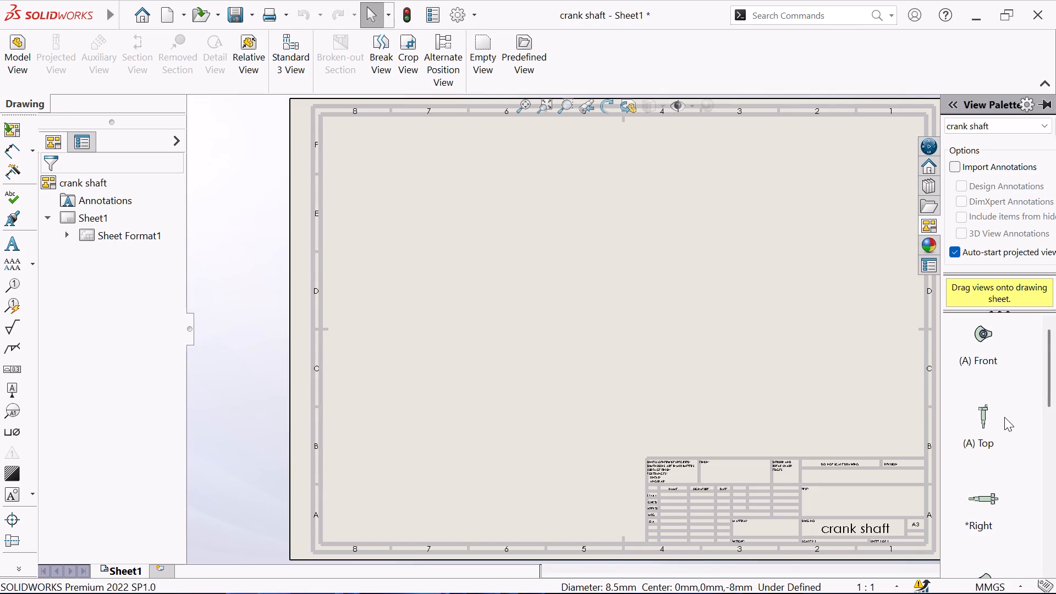
Place the Top view mid-sheet, with projected views on both sides, above and below, plus pictorial views toward the upper-right, upper-left and lower-left corners.
{"action": "left_click_drag", "start_coordinate": [988, 417], "coordinate": [624, 285]}
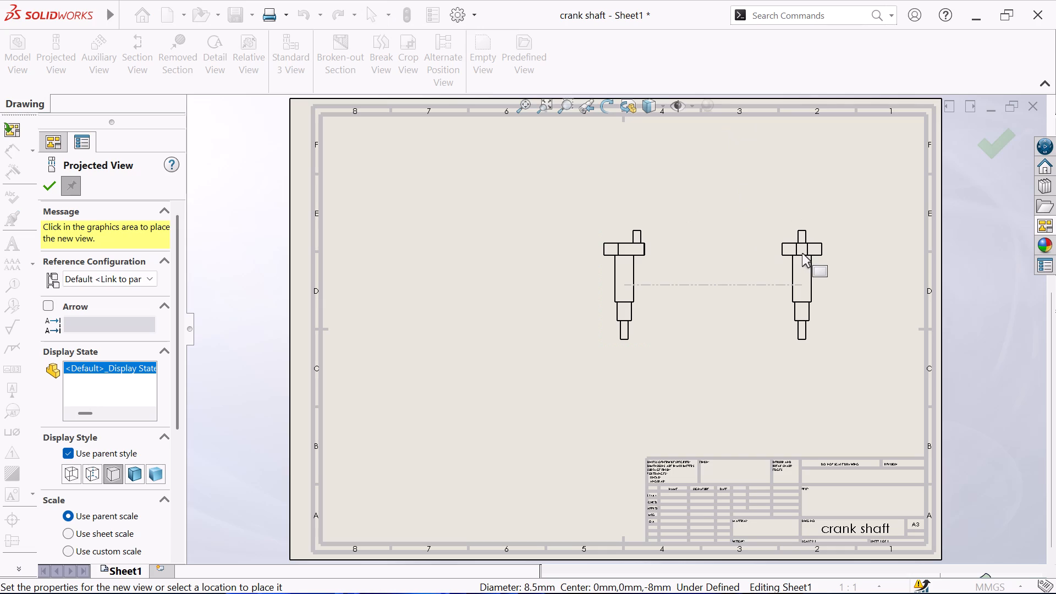
{"action": "left_click", "coordinate": [857, 215]}
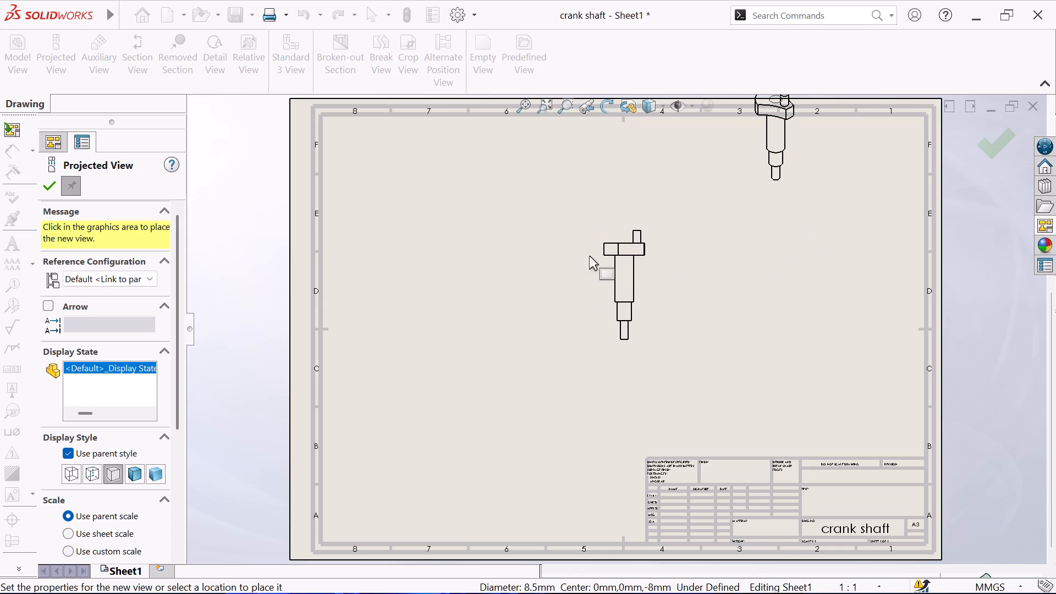
{"action": "left_click", "coordinate": [468, 202]}
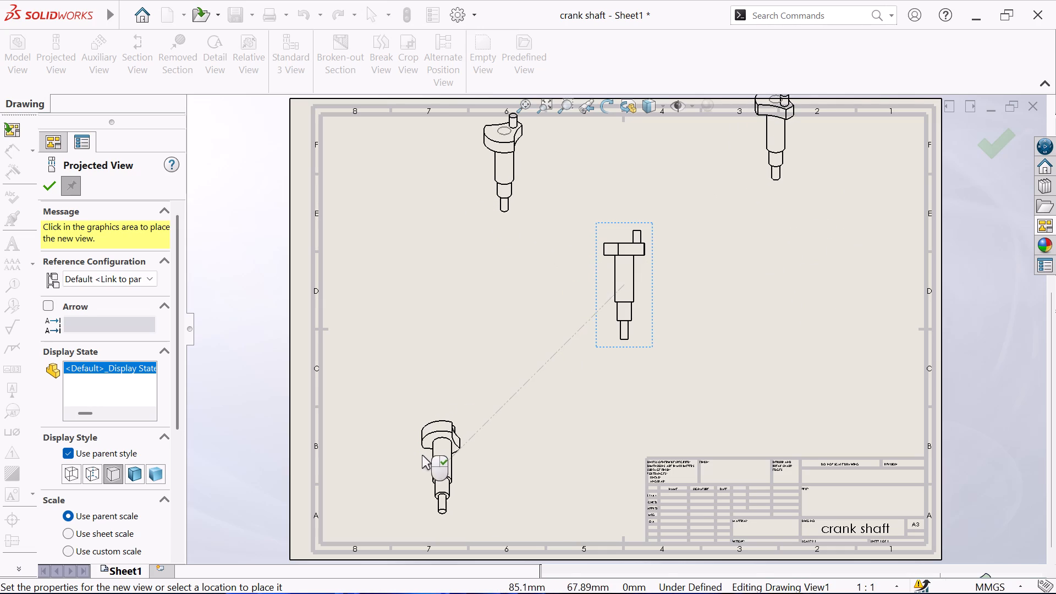
{"action": "left_click", "coordinate": [422, 455]}
{"action": "left_click", "coordinate": [413, 328]}
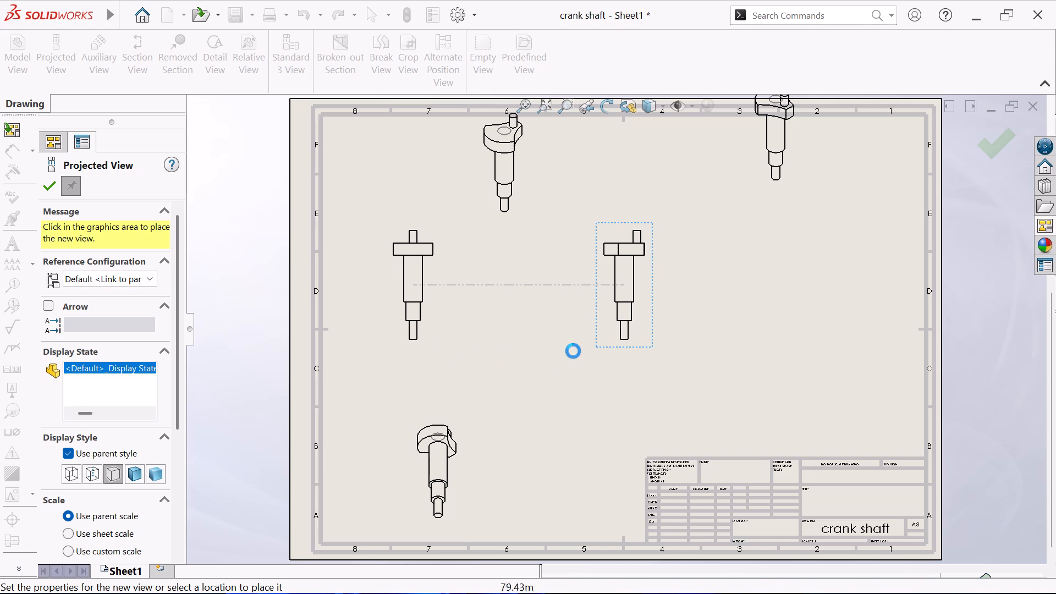
{"action": "left_click", "coordinate": [599, 455]}
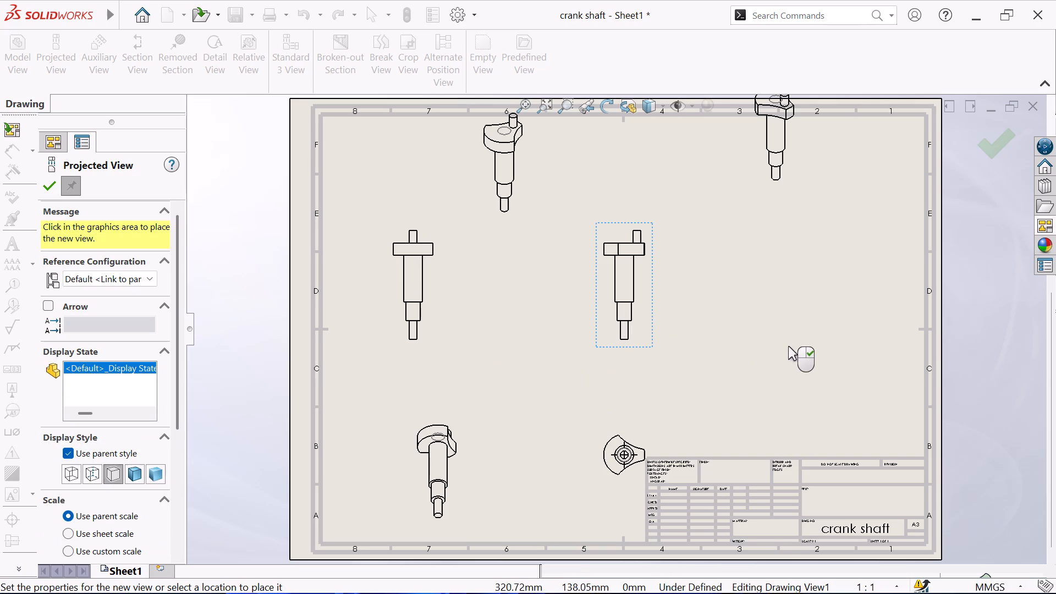
{"action": "left_click", "coordinate": [791, 346]}
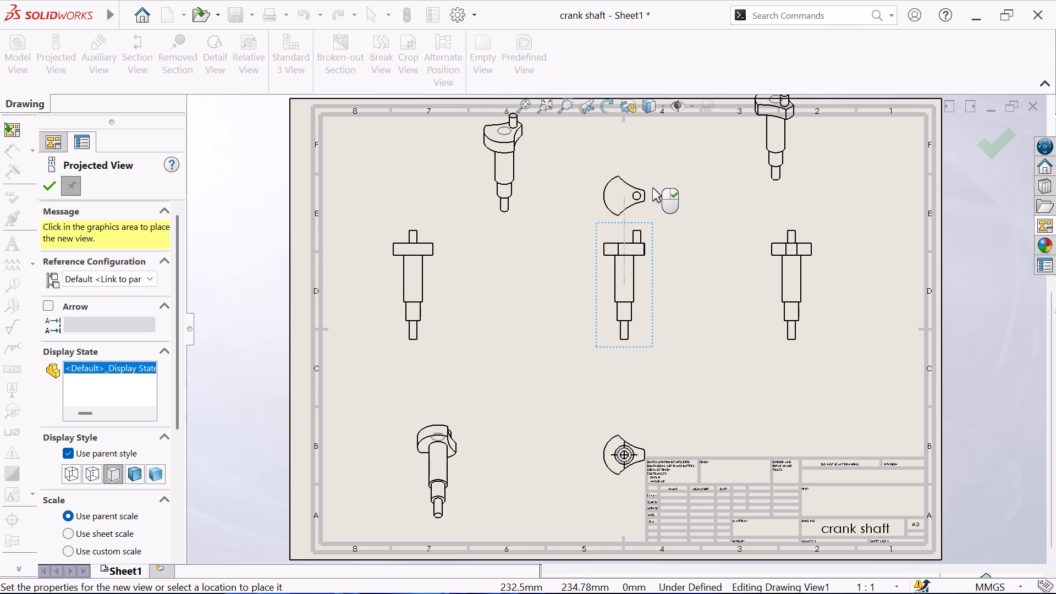
{"action": "left_click", "coordinate": [653, 179]}
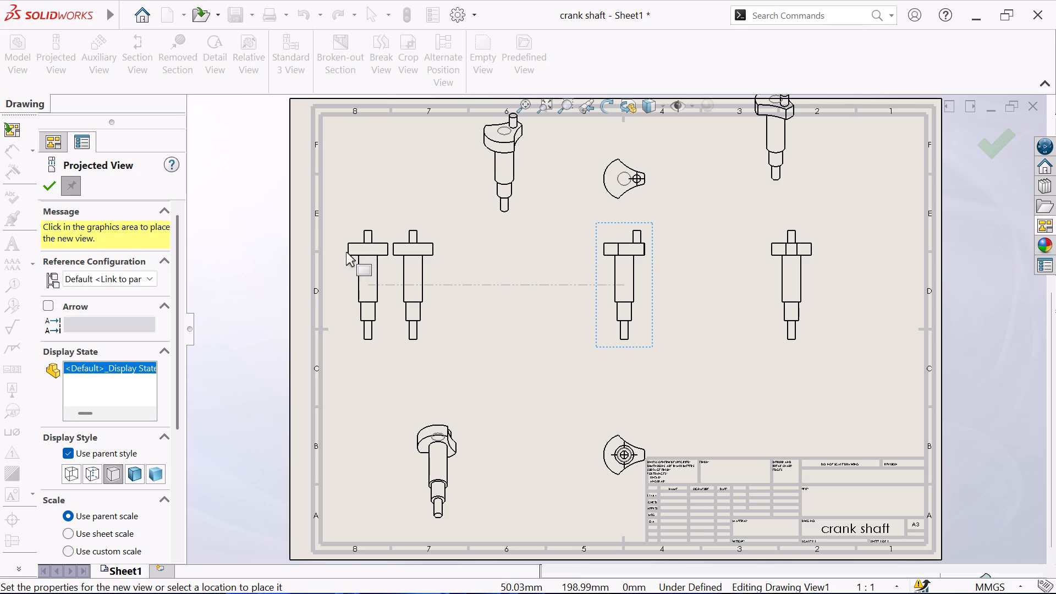
{"action": "left_click", "coordinate": [51, 179]}
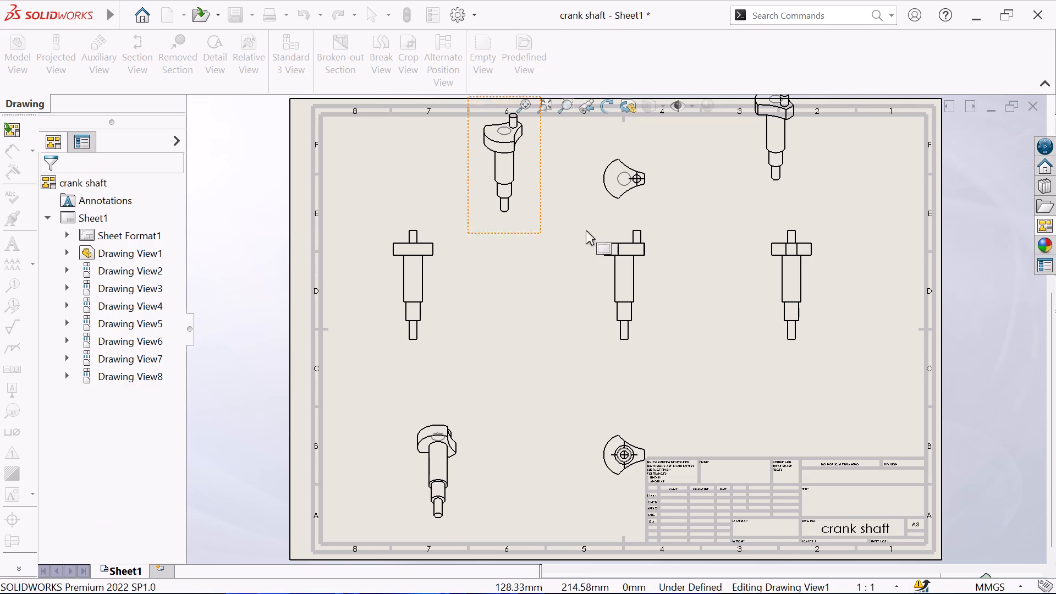
Move the pictorial view in the sheet's upper-right area down inside the border, just above the right-hand side view.
{"action": "scroll", "coordinate": [619, 220], "scroll_direction": "up", "scroll_amount": 1}
{"action": "left_click", "coordinate": [760, 200]}
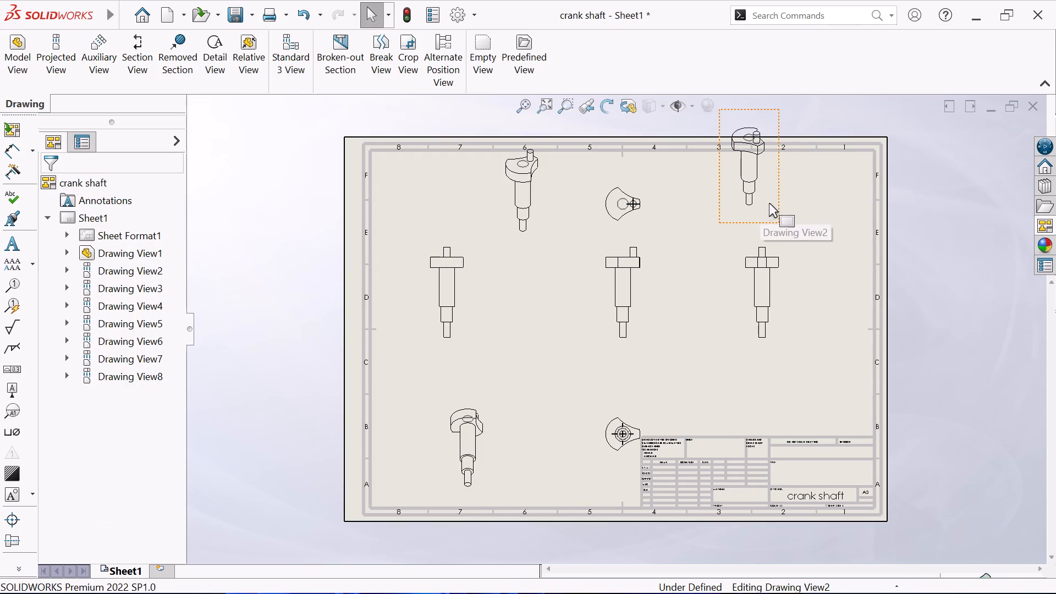
{"action": "left_click_drag", "start_coordinate": [774, 194], "coordinate": [785, 213]}
{"action": "left_click_drag", "start_coordinate": [777, 195], "coordinate": [789, 219]}
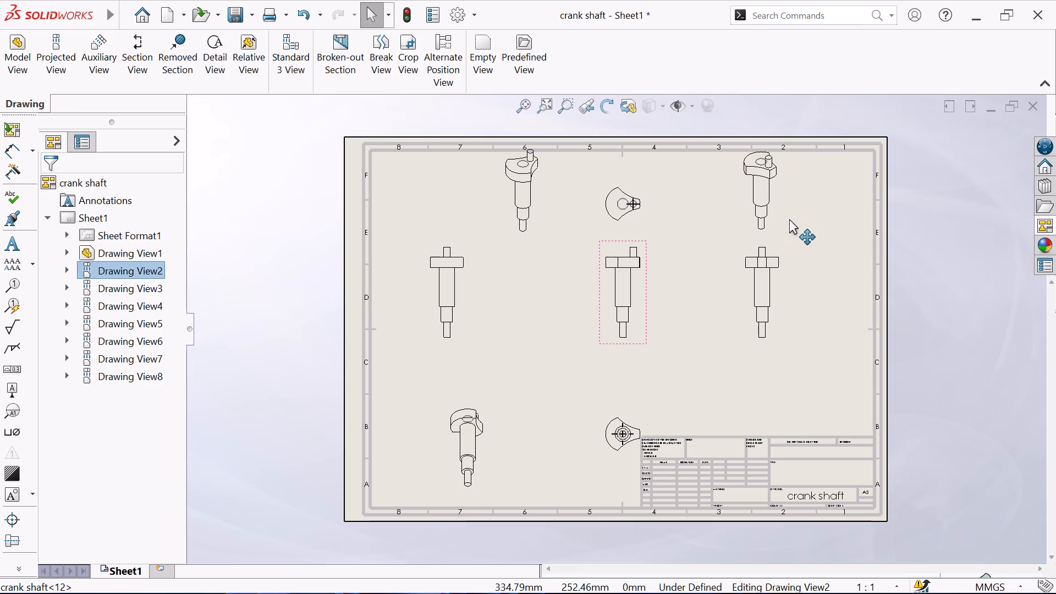
{"action": "left_click_drag", "start_coordinate": [789, 219], "coordinate": [764, 238]}
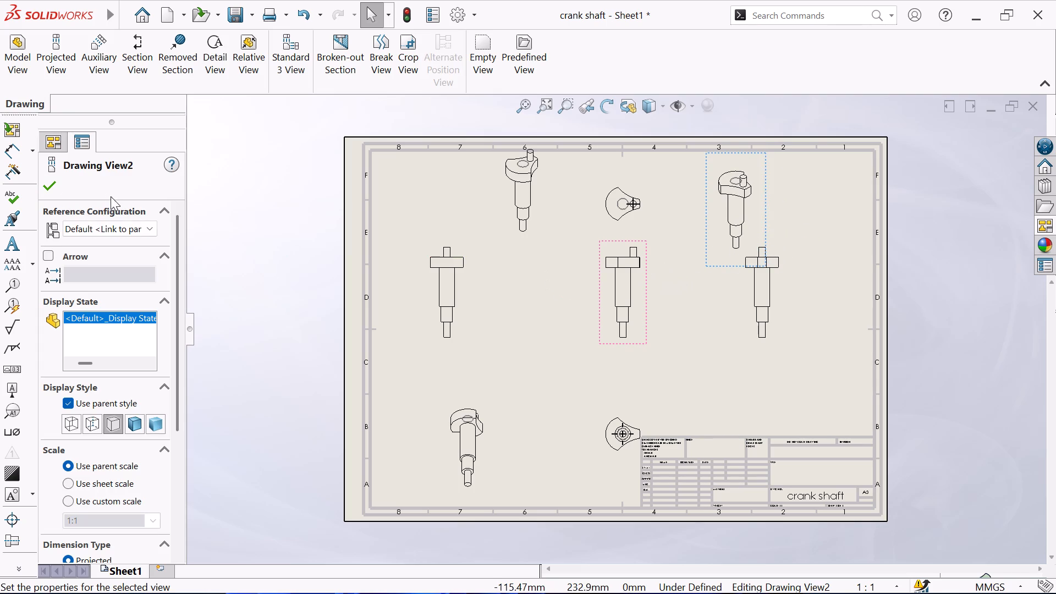
{"action": "left_click", "coordinate": [45, 179]}
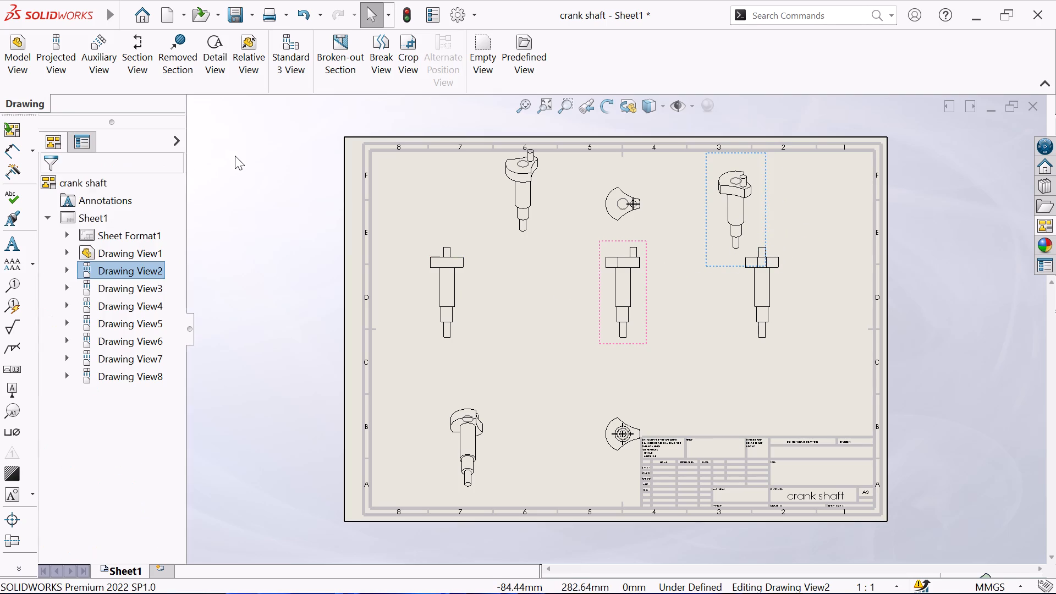
Save the drawing as crank shaft drafting in SOLIDWORKS Drawing format in the current project folder.
{"action": "key", "text": "ctrl+s"}
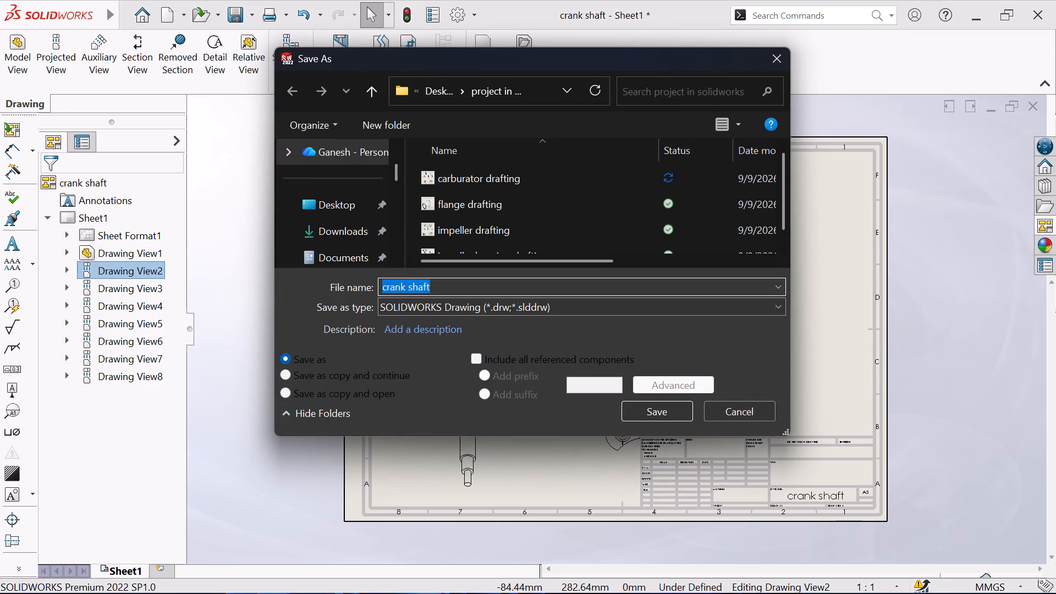
{"action": "left_click", "coordinate": [459, 290]}
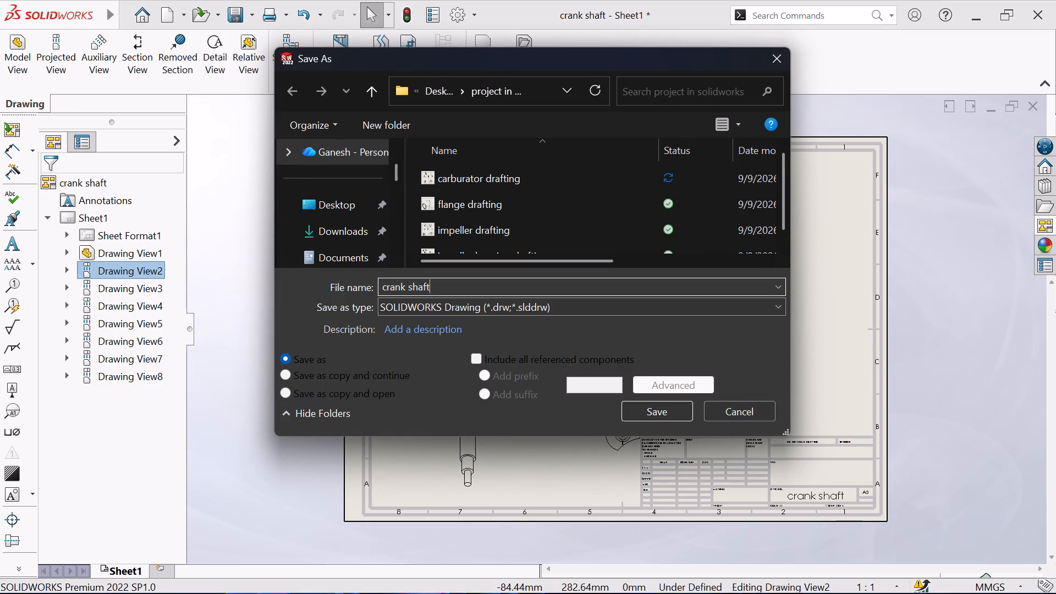
{"action": "key", "text": "space"}
{"action": "type", "text": "draft"}
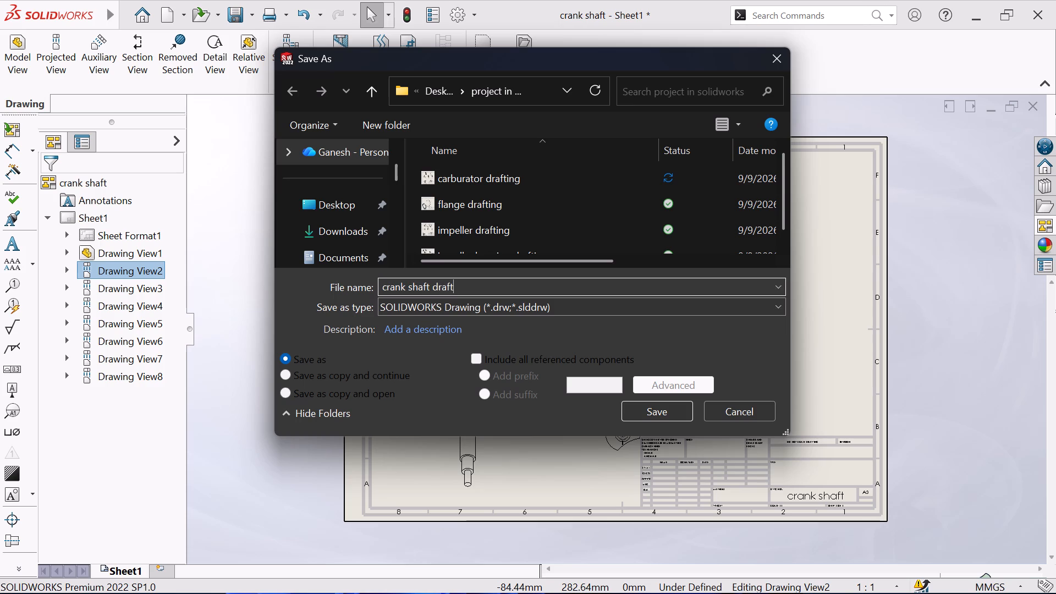
{"action": "type", "text": "ing"}
{"action": "key", "text": "Return"}
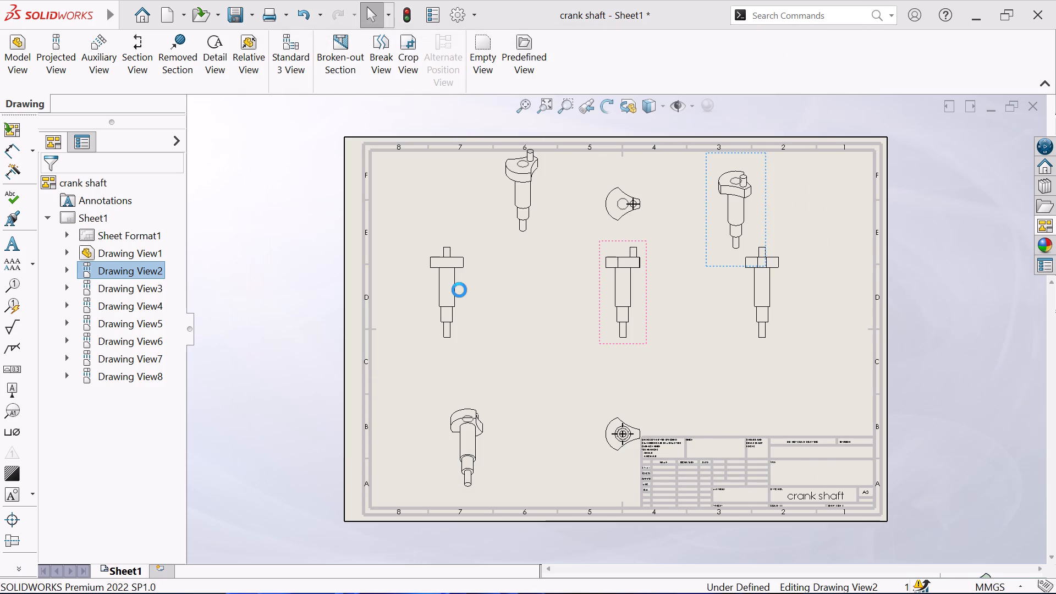